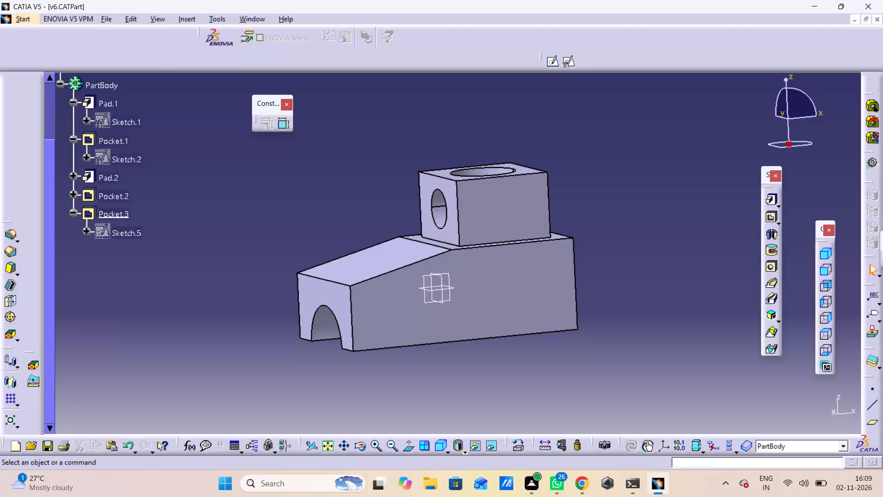
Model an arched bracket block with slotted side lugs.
Create a new empty part in the Part Design workbench.
{"action": "left_click", "coordinate": [28, 14]}
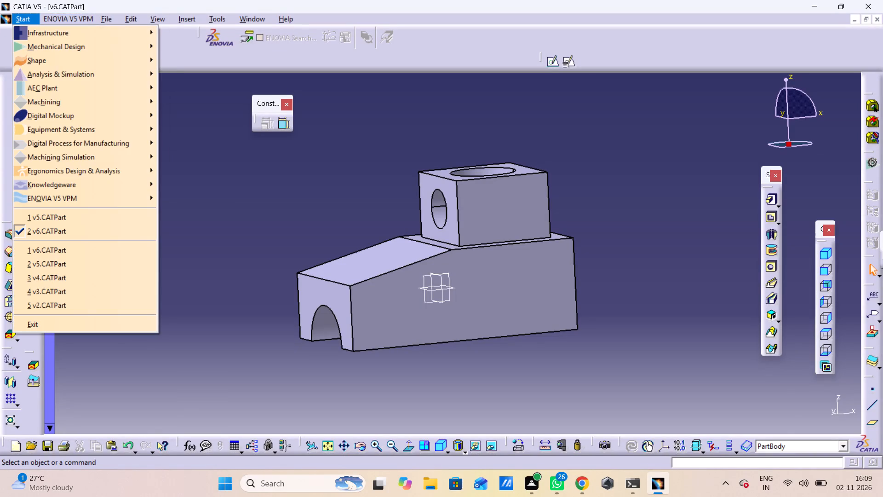
{"action": "left_click", "coordinate": [35, 40]}
{"action": "left_click", "coordinate": [165, 75]}
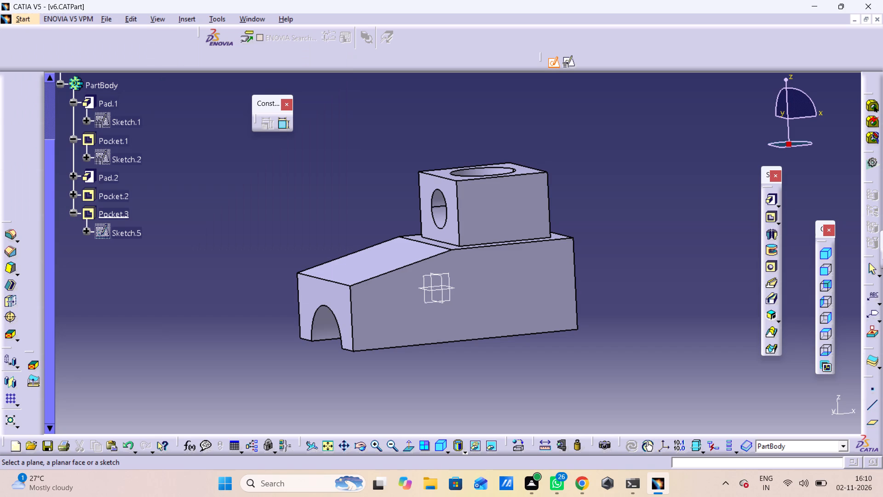
{"action": "key", "text": "alt+s"}
{"action": "key", "text": "m"}
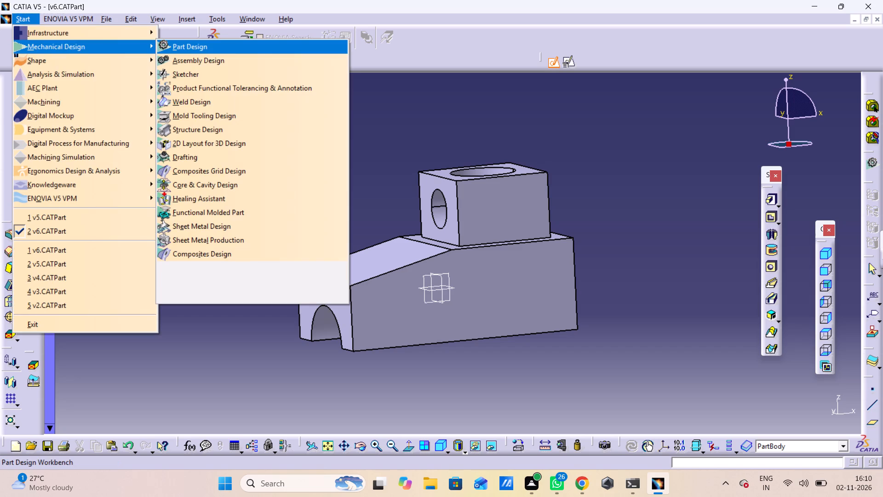
{"action": "key", "text": "p"}
{"action": "key", "text": "Return"}
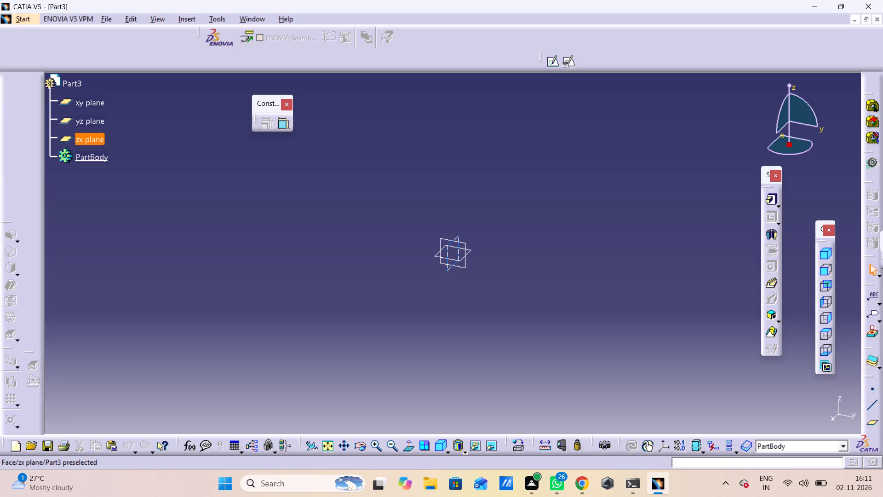
Open a positioned sketch on the yz plane with implicit origin and orientation.
{"action": "left_click", "coordinate": [465, 246]}
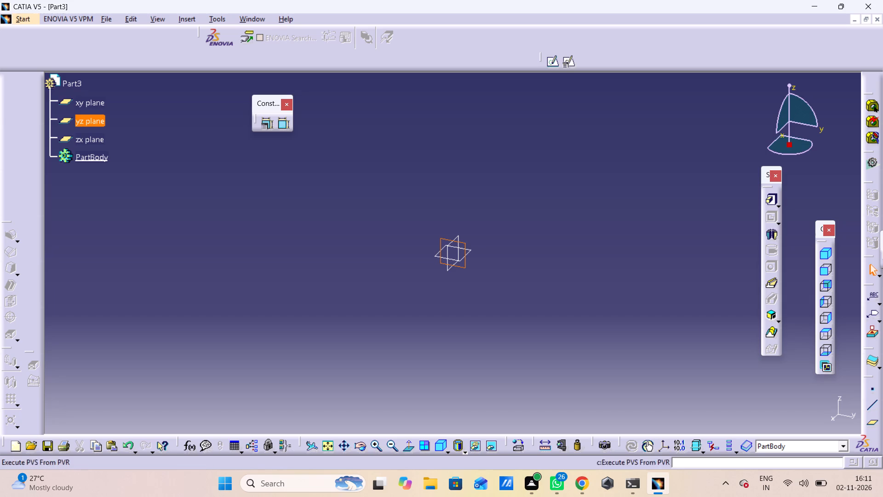
{"action": "left_click", "coordinate": [571, 54]}
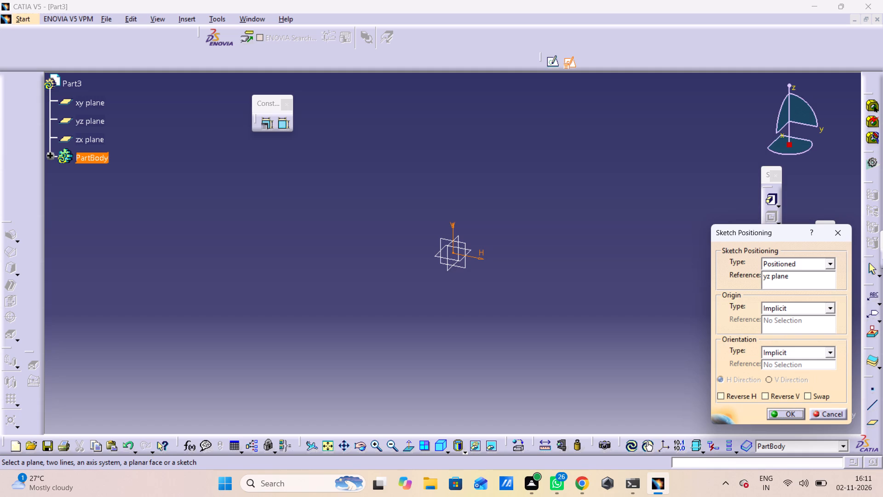
{"action": "left_click", "coordinate": [776, 405]}
{"action": "left_click", "coordinate": [776, 421]}
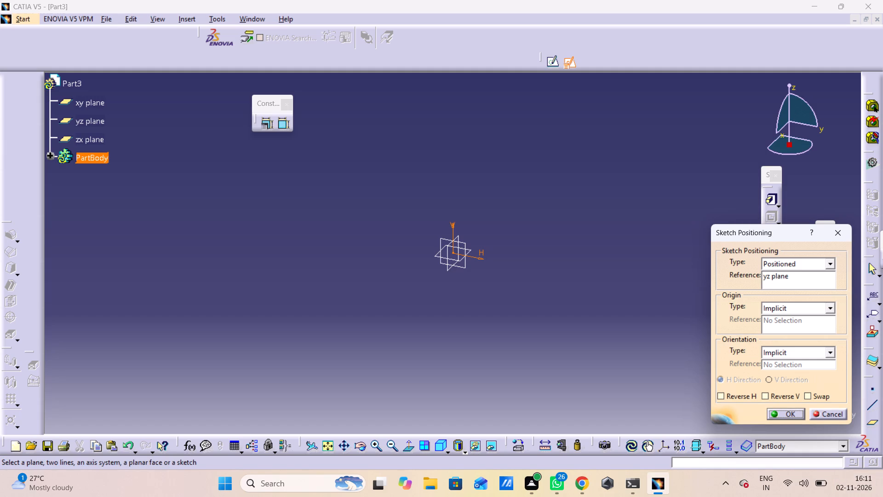
{"action": "left_click", "coordinate": [778, 416]}
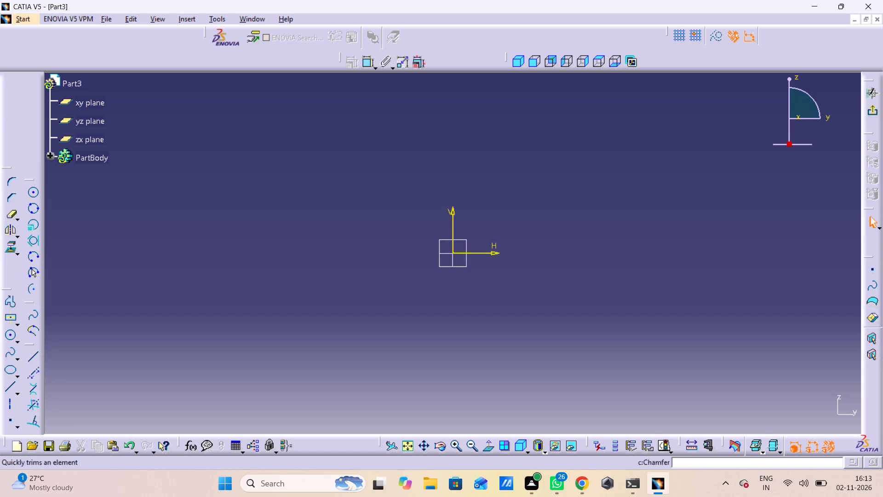
Sketch two concentric circles centred on the origin, the outer one about 106 mm in diameter.
{"action": "double_click", "coordinate": [6, 336]}
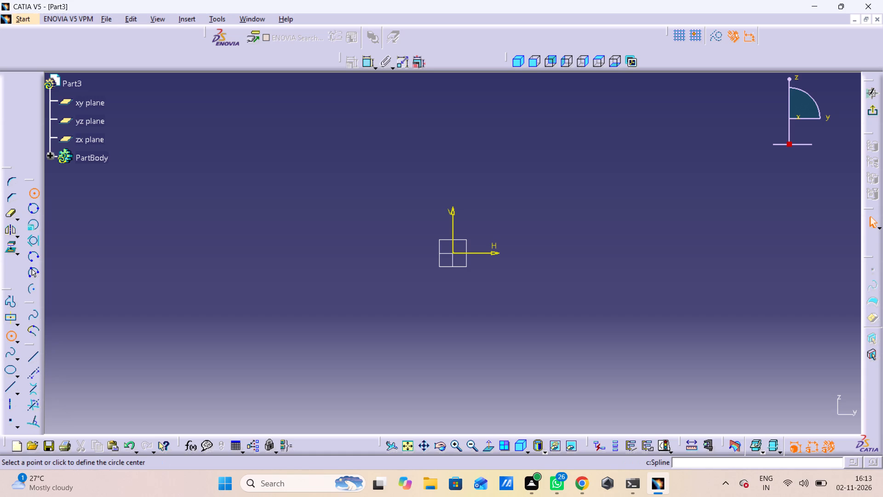
{"action": "left_click", "coordinate": [452, 254]}
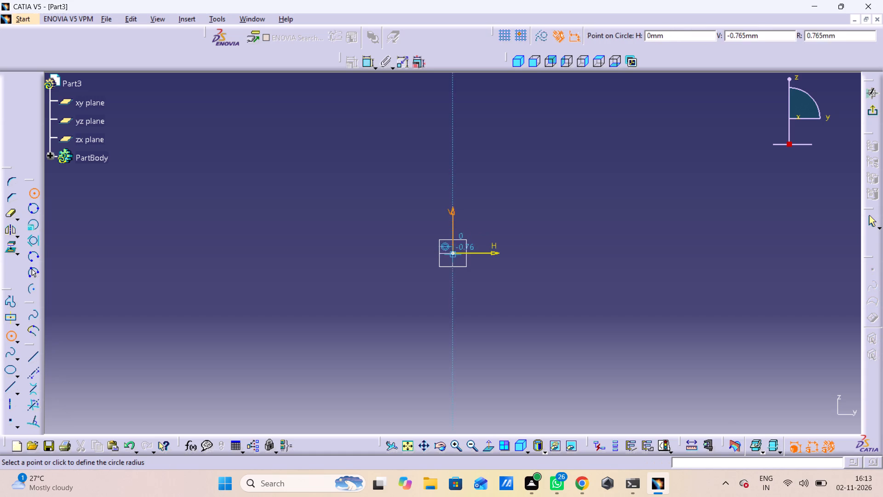
{"action": "left_click", "coordinate": [466, 332]}
{"action": "left_click_drag", "start_coordinate": [453, 252], "coordinate": [456, 264]}
{"action": "left_click_drag", "start_coordinate": [478, 301], "coordinate": [480, 306]}
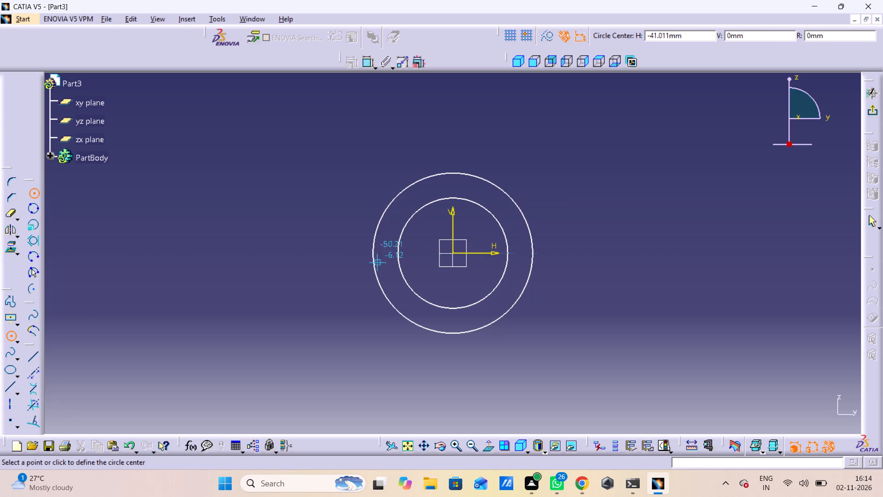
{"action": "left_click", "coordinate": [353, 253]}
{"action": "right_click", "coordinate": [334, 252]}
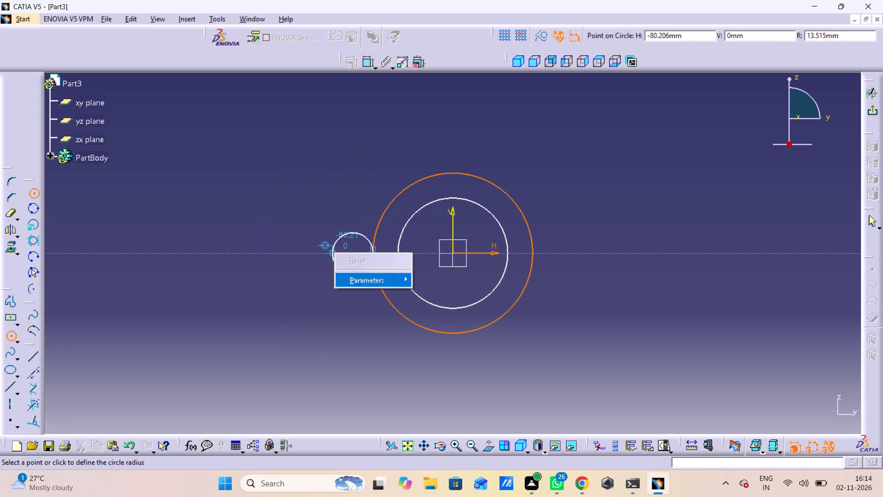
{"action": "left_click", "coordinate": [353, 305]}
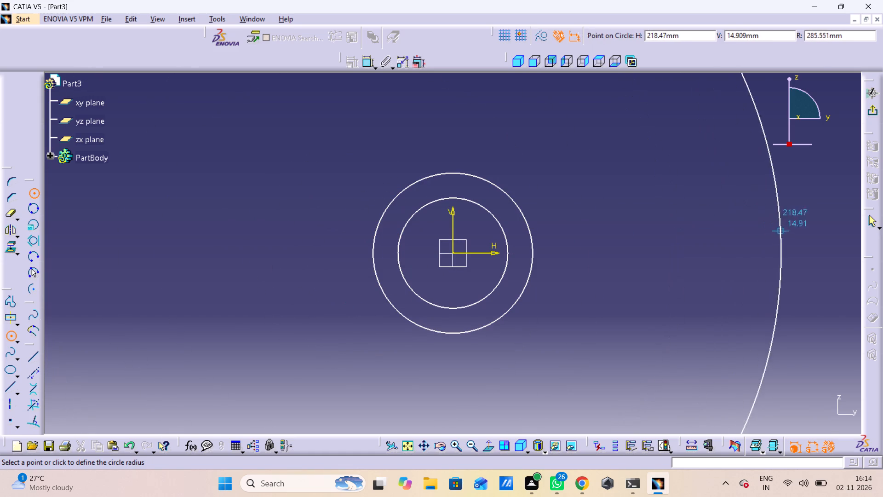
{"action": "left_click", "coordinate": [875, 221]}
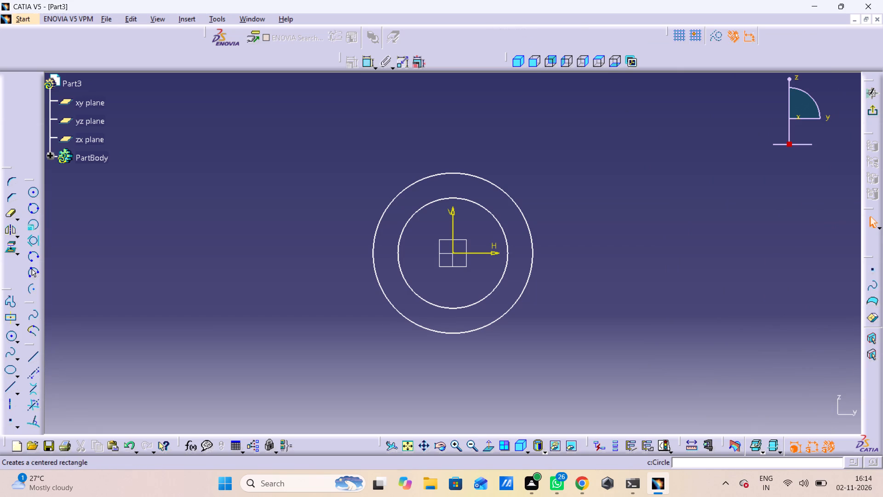
Sketch an open U-shaped profile around the circles, with vertical sides about 129 mm long starting and ending on the H axis.
{"action": "double_click", "coordinate": [11, 306]}
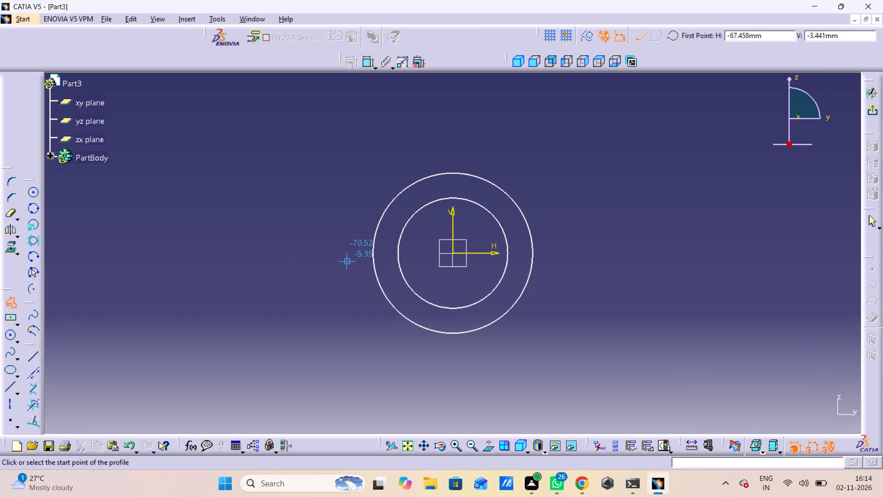
{"action": "left_click", "coordinate": [359, 251]}
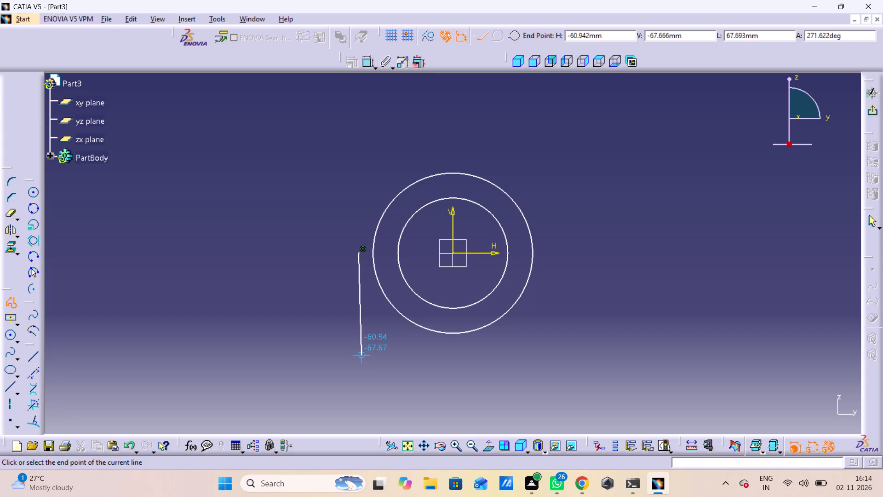
{"action": "middle_click_drag", "start_coordinate": [355, 400], "coordinate": [371, 451]}
{"action": "right_click_drag", "start_coordinate": [357, 401], "coordinate": [360, 411]}
{"action": "middle_click_drag", "start_coordinate": [368, 437], "coordinate": [385, 412]}
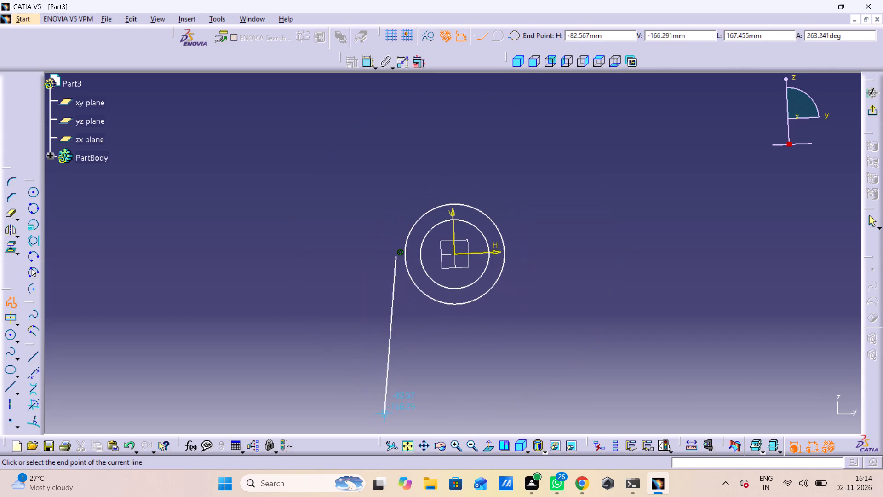
{"action": "middle_click_drag", "start_coordinate": [385, 405], "coordinate": [385, 359]}
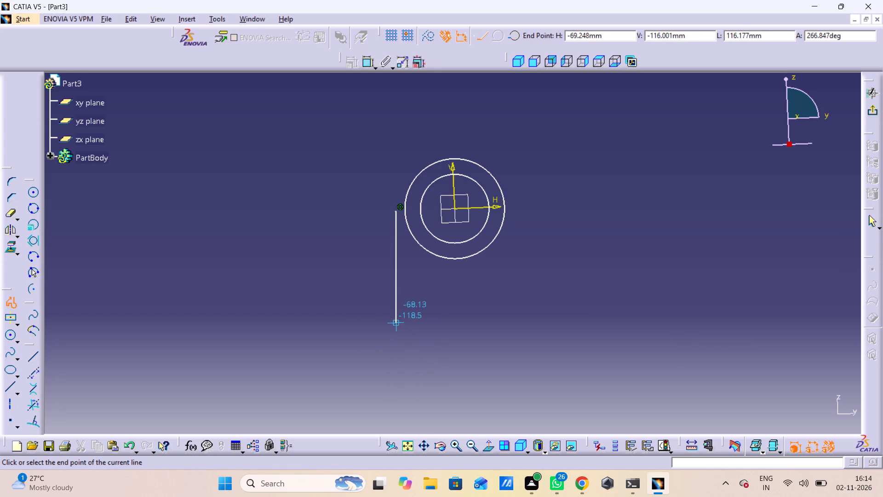
{"action": "left_click", "coordinate": [402, 334]}
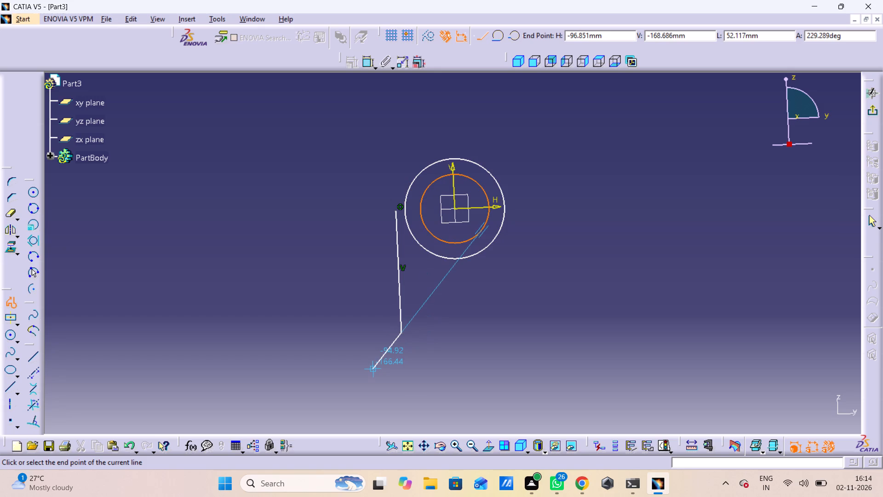
{"action": "left_click", "coordinate": [525, 329]}
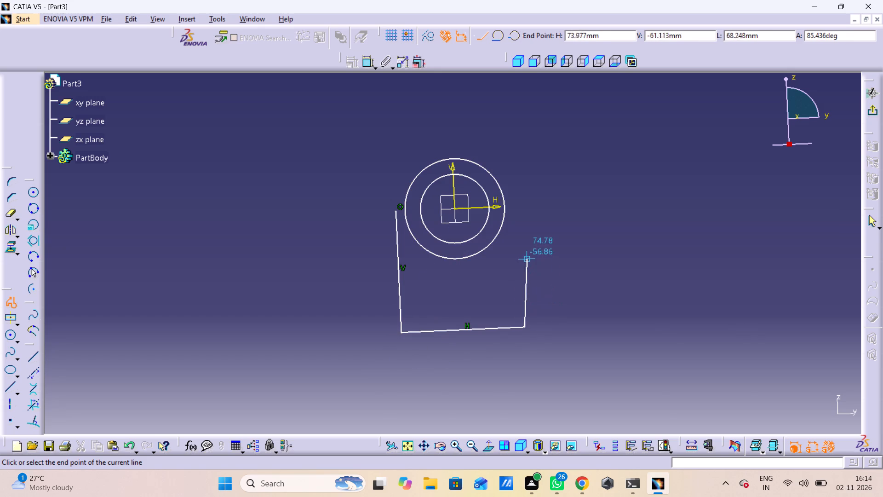
{"action": "left_click", "coordinate": [489, 448]}
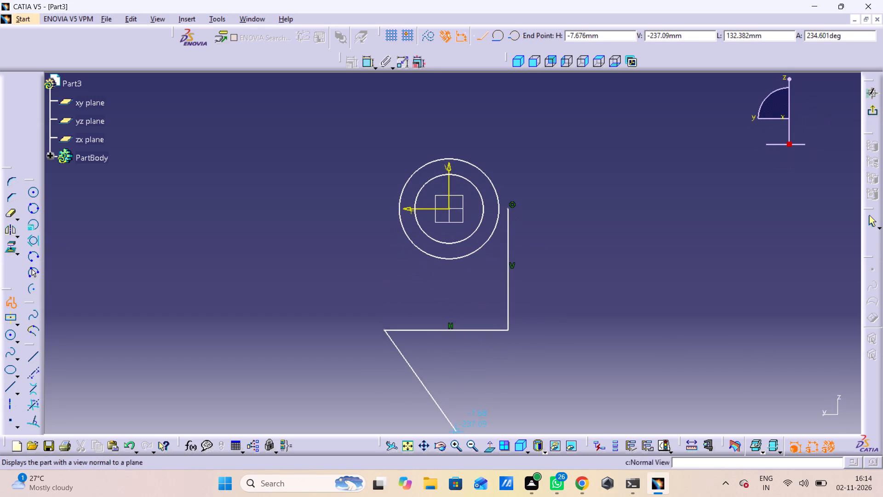
{"action": "left_click", "coordinate": [484, 445]}
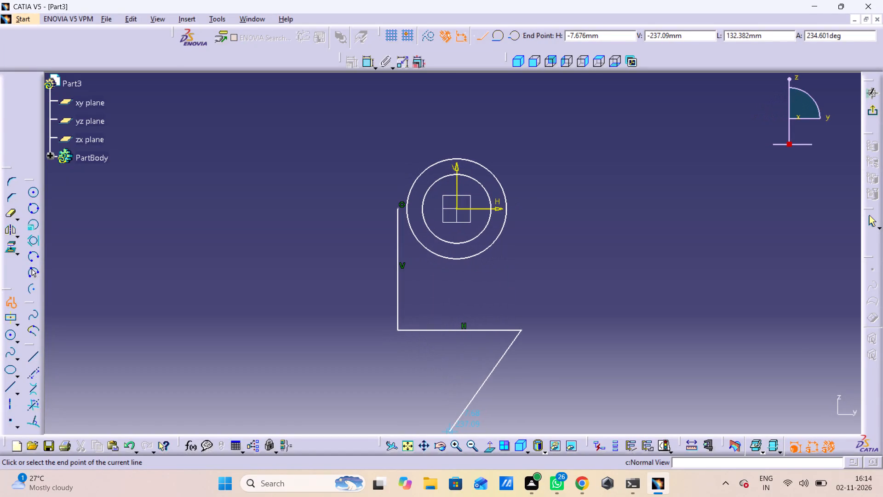
{"action": "left_click", "coordinate": [522, 211]}
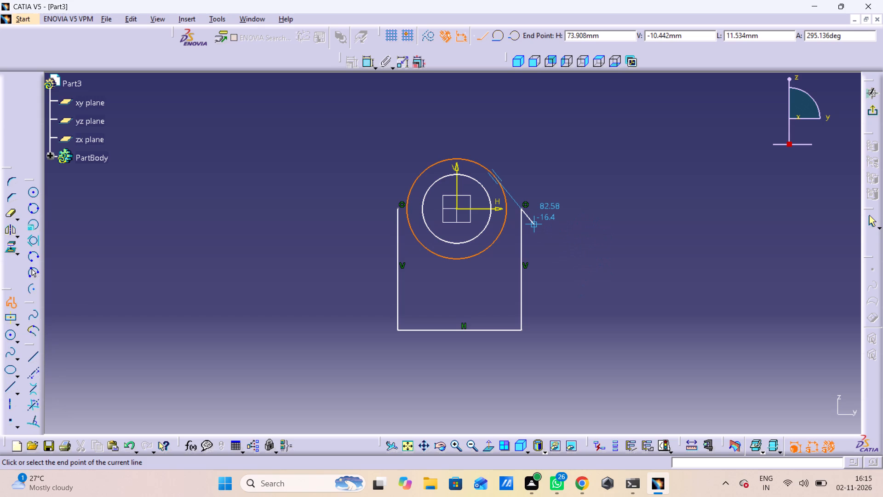
{"action": "left_click", "coordinate": [872, 222]}
{"action": "left_click", "coordinate": [375, 322]}
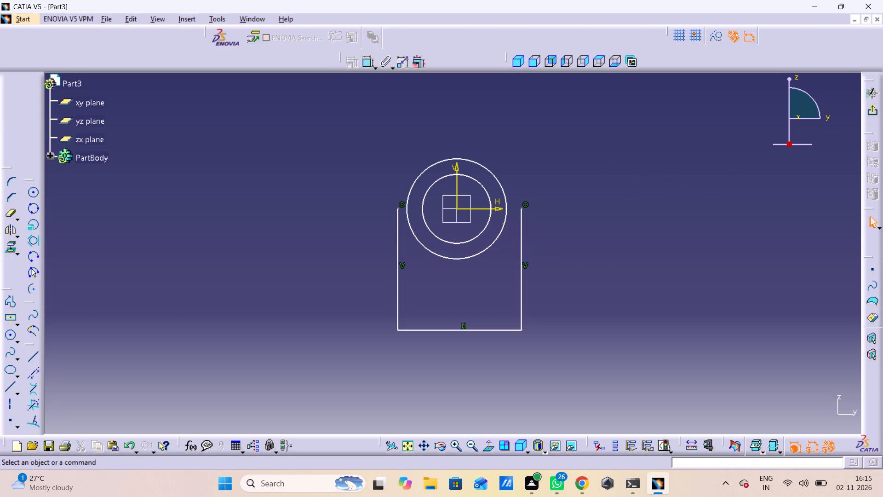
Sketch a smaller open U-shaped profile inside the first, its base about 71 mm wide, left side about 69 mm and right side about 42 mm.
{"action": "double_click", "coordinate": [9, 306]}
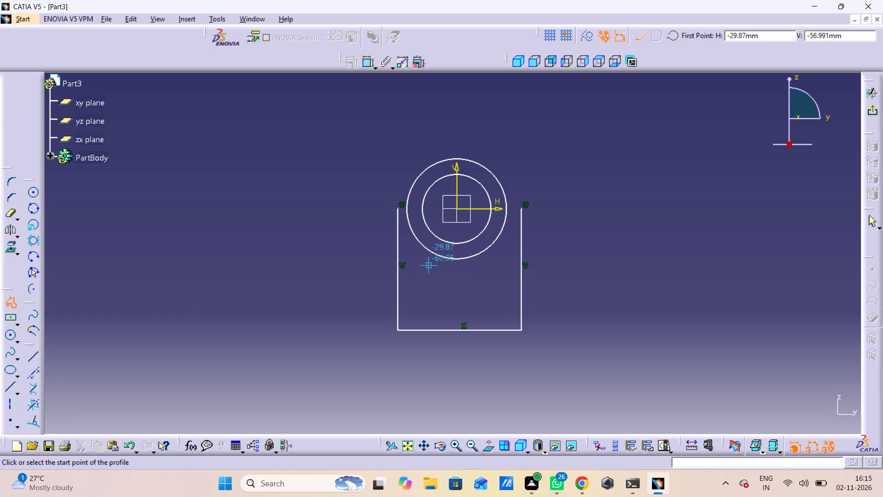
{"action": "left_click", "coordinate": [427, 239]}
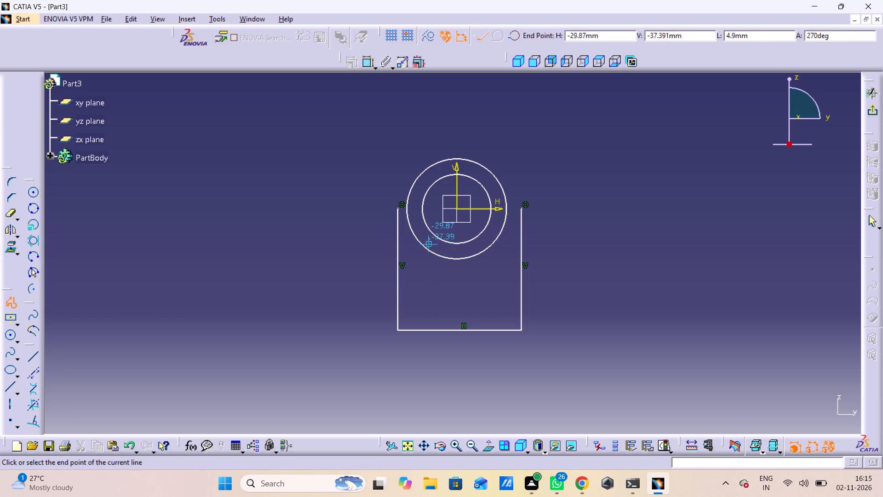
{"action": "left_click", "coordinate": [430, 304]}
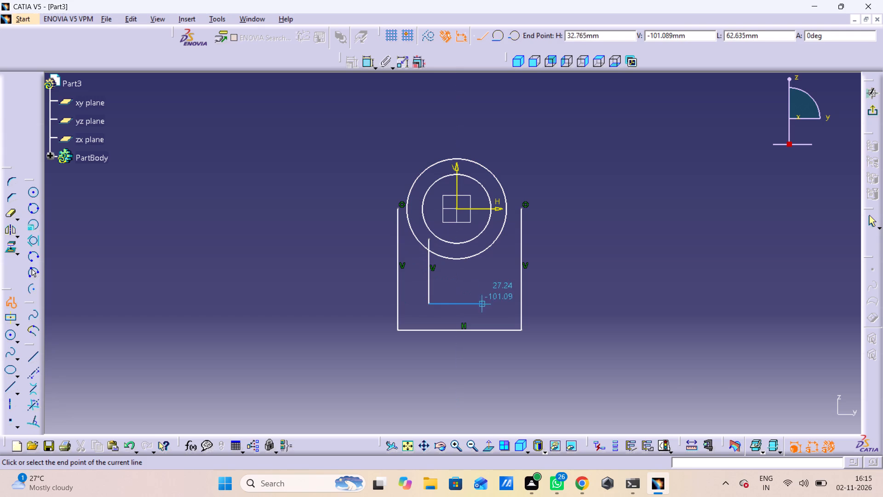
{"action": "left_click", "coordinate": [497, 303]}
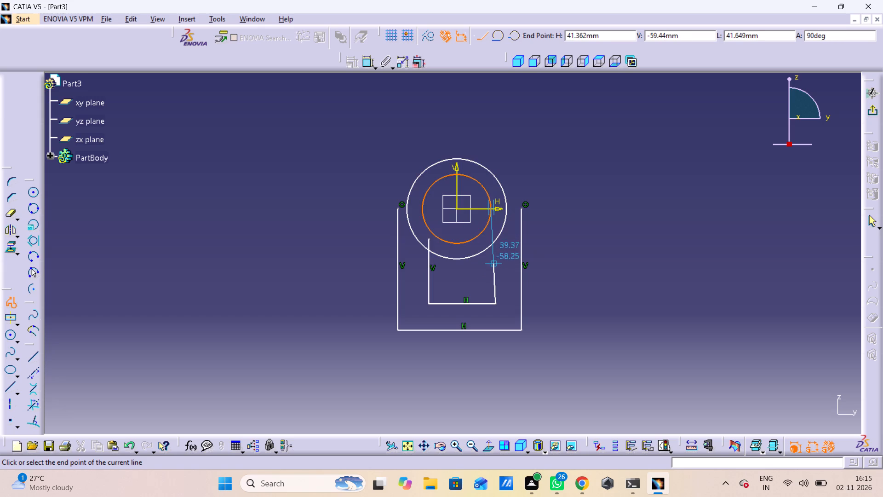
{"action": "left_click", "coordinate": [497, 265]}
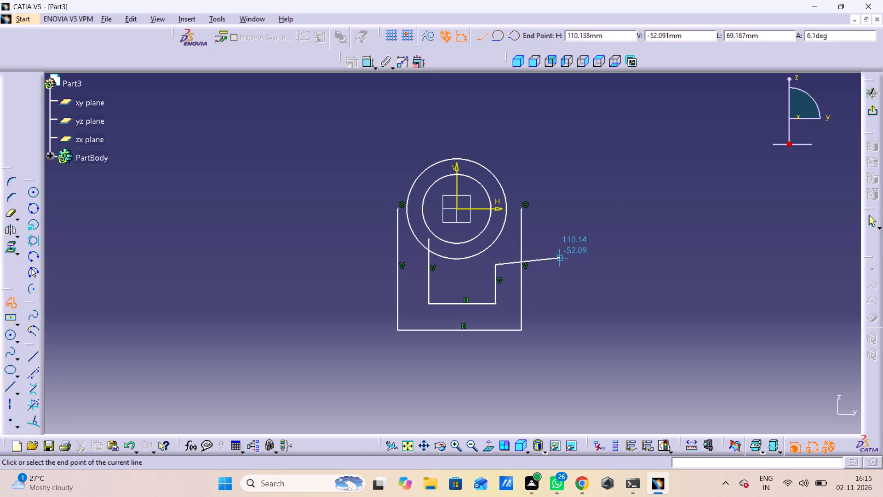
{"action": "left_click", "coordinate": [874, 220]}
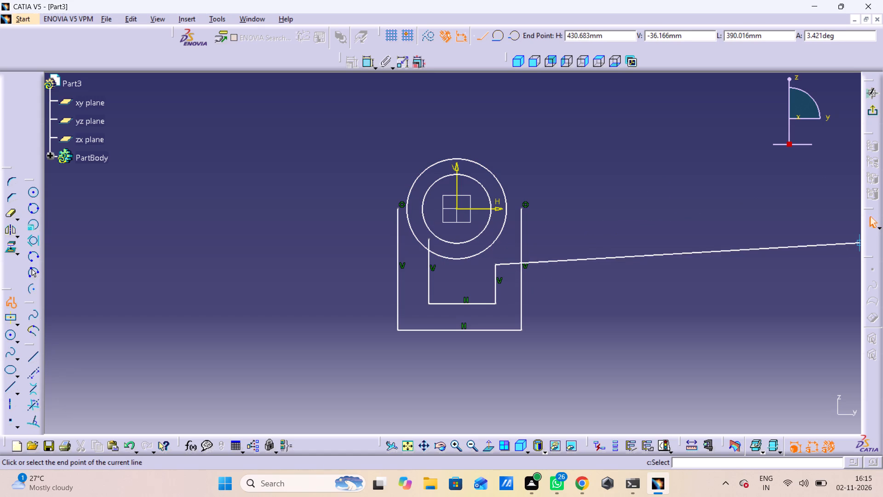
{"action": "left_click", "coordinate": [572, 259]}
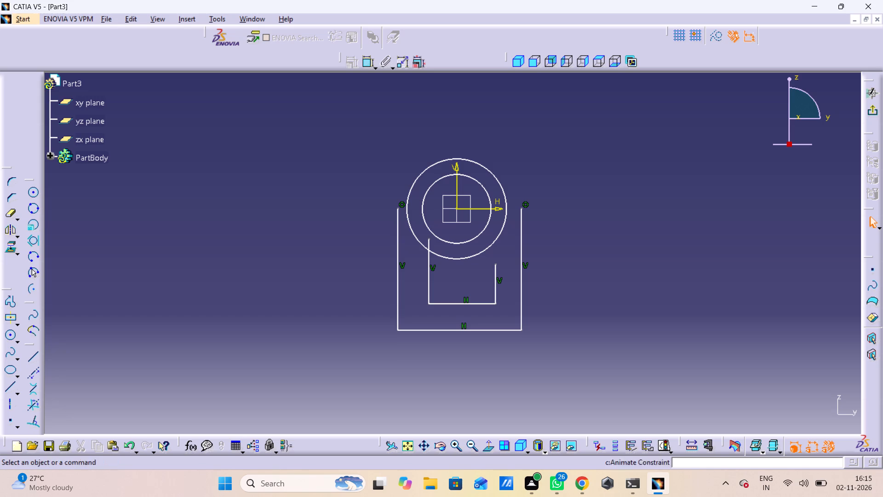
Dimension the outer circle as a radius and set it to 80 mm.
{"action": "double_click", "coordinate": [367, 63]}
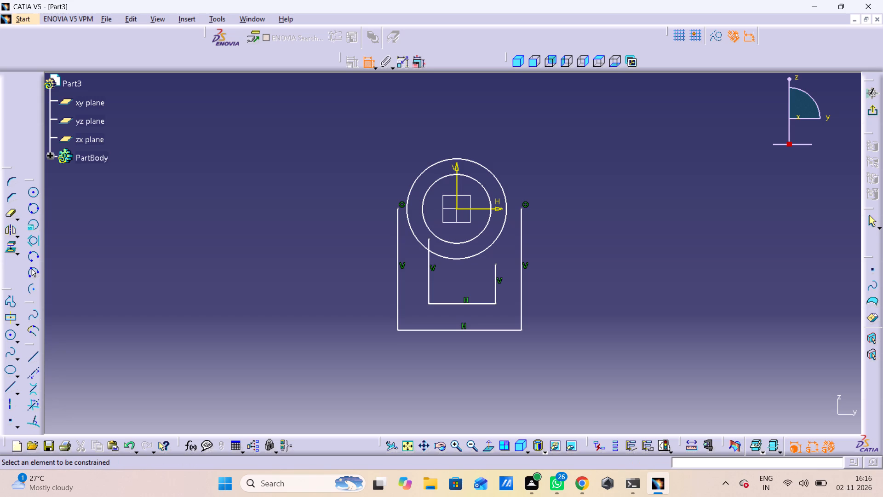
{"action": "left_click", "coordinate": [481, 167]}
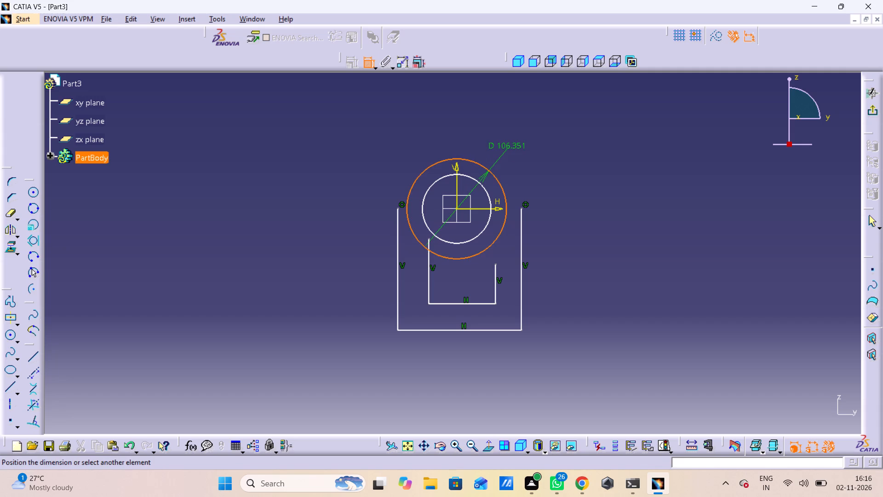
{"action": "left_click", "coordinate": [509, 148]}
{"action": "double_click", "coordinate": [512, 144]}
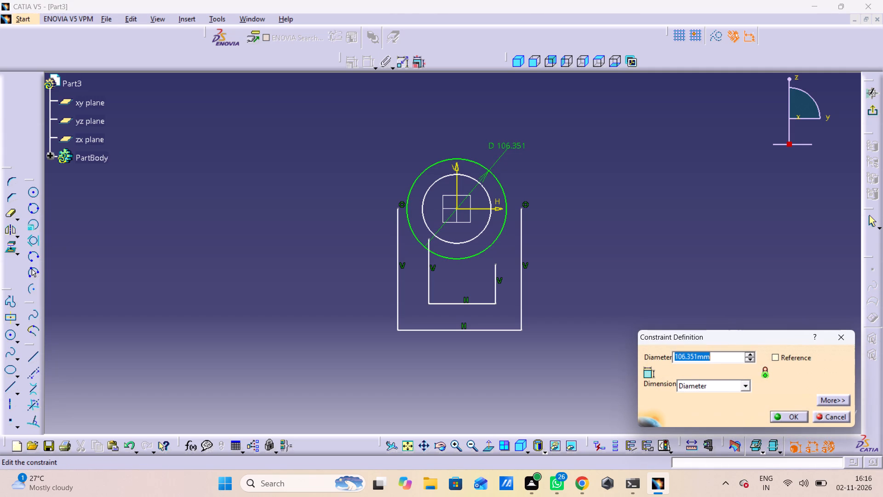
{"action": "left_click", "coordinate": [710, 382]}
{"action": "left_click", "coordinate": [705, 392]}
{"action": "left_click", "coordinate": [702, 396]}
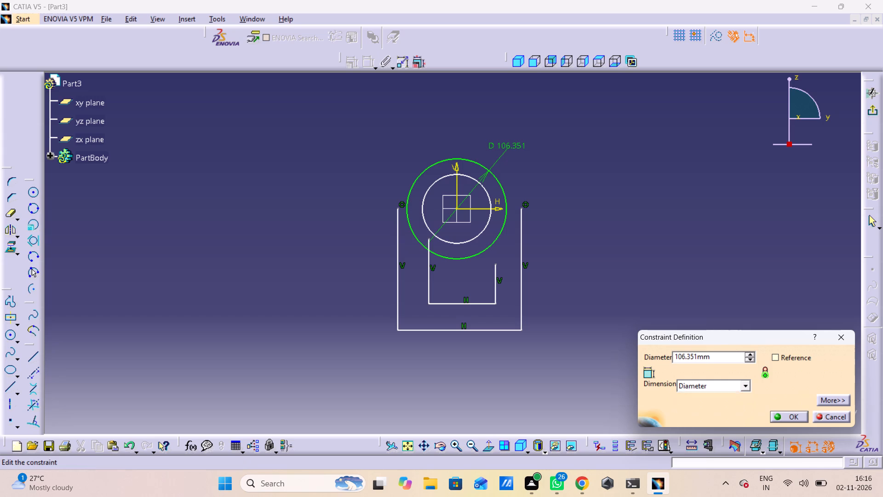
{"action": "left_click_drag", "start_coordinate": [709, 348], "coordinate": [608, 378]}
{"action": "left_click_drag", "start_coordinate": [709, 358], "coordinate": [638, 374]}
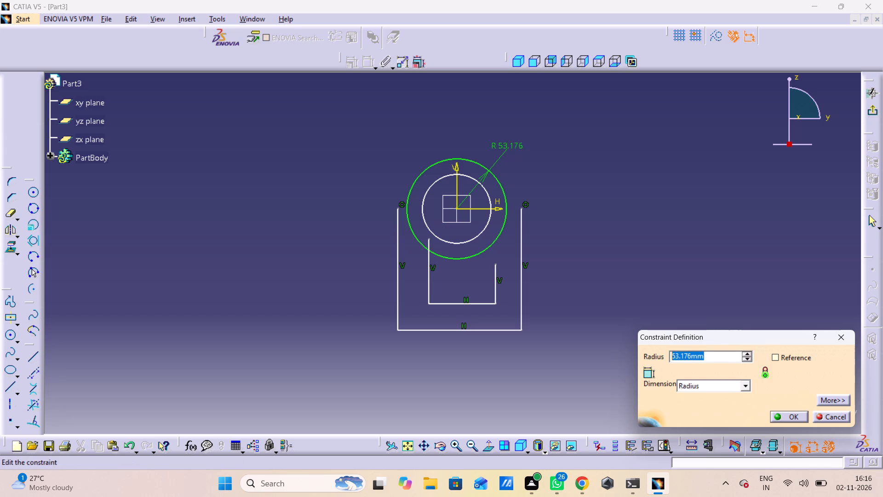
{"action": "left_click_drag", "start_coordinate": [638, 374], "coordinate": [636, 374]}
{"action": "key", "text": "5"}
{"action": "key", "text": "8"}
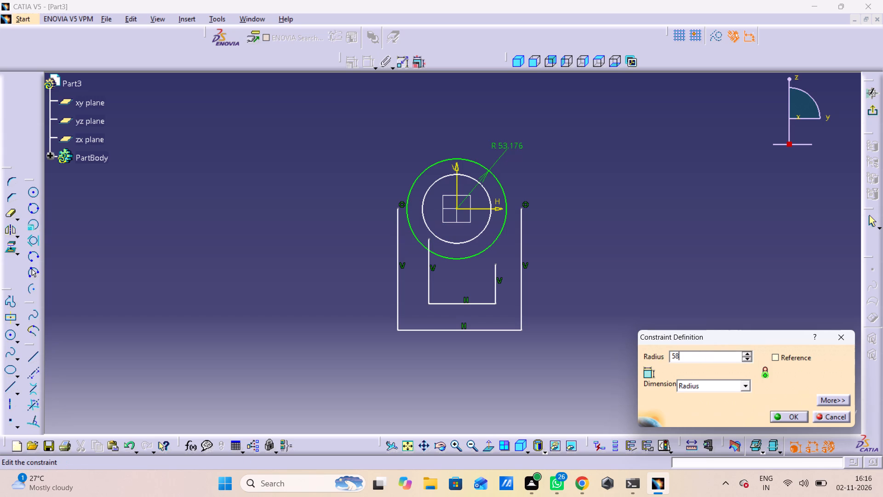
{"action": "key", "text": "BackSpace"}
{"action": "key", "text": "BackSpace"}
{"action": "type", "text": "80"}
{"action": "key", "text": "Return"}
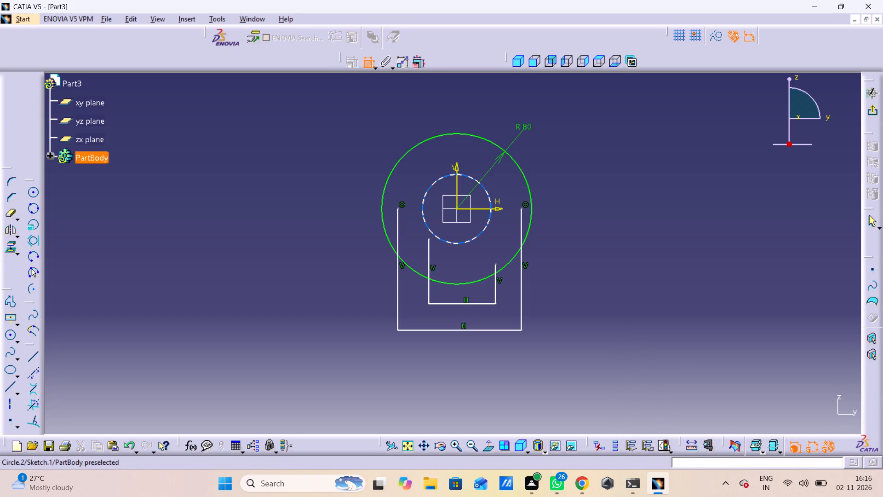
Add a radius dimension to the inner circle and set it to 56 mm.
{"action": "left_click", "coordinate": [483, 186]}
{"action": "left_click", "coordinate": [507, 185]}
{"action": "double_click", "coordinate": [507, 185]}
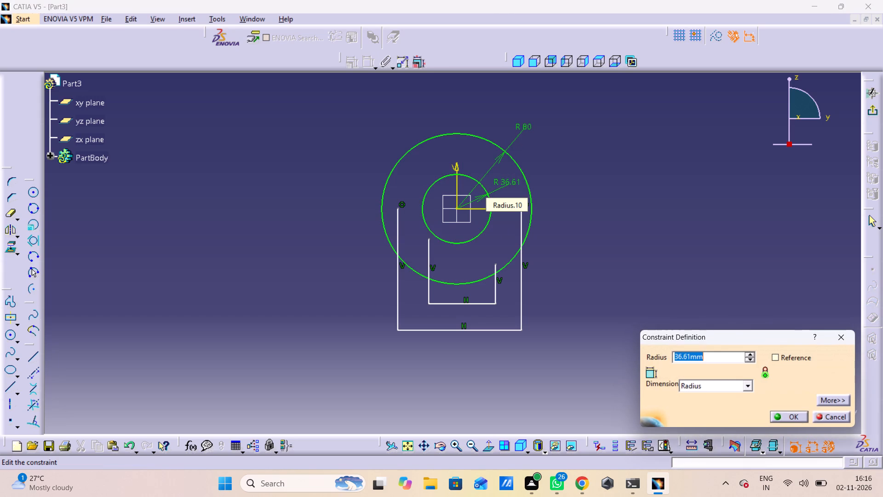
{"action": "type", "text": "56"}
{"action": "key", "text": "Return"}
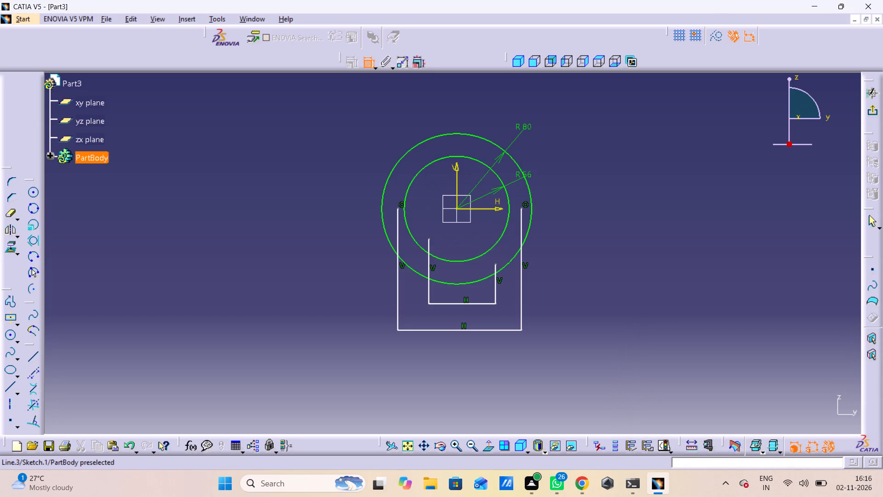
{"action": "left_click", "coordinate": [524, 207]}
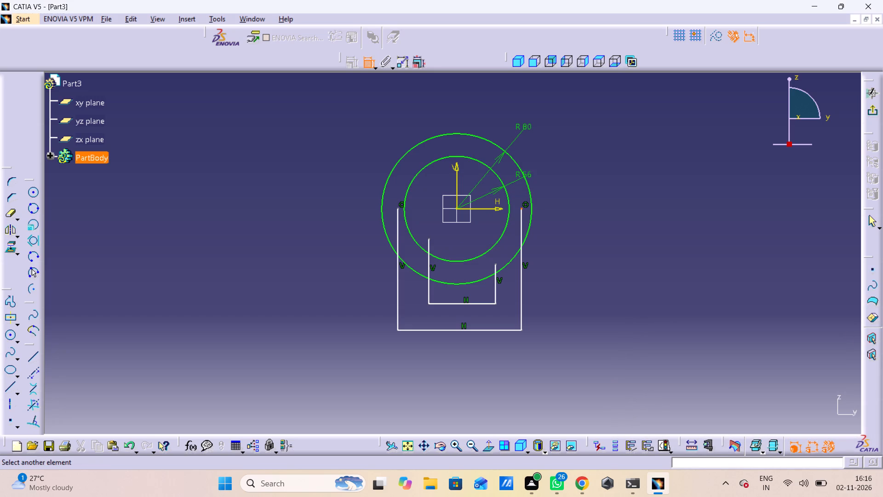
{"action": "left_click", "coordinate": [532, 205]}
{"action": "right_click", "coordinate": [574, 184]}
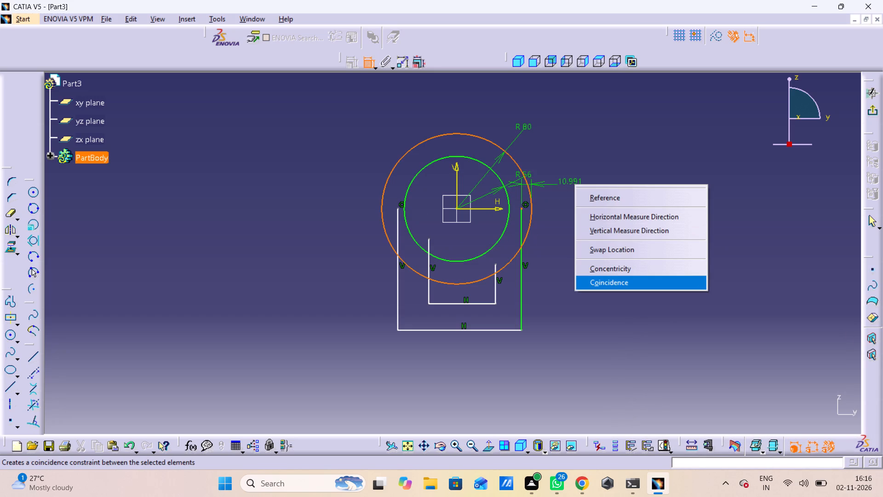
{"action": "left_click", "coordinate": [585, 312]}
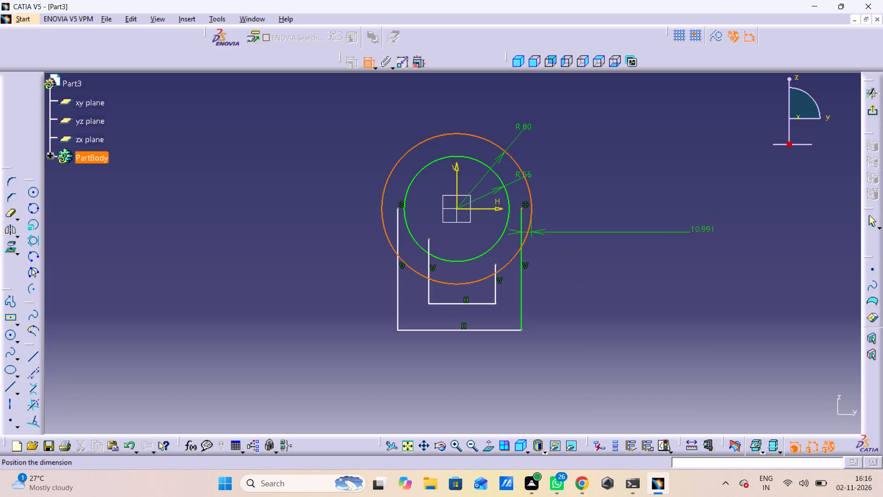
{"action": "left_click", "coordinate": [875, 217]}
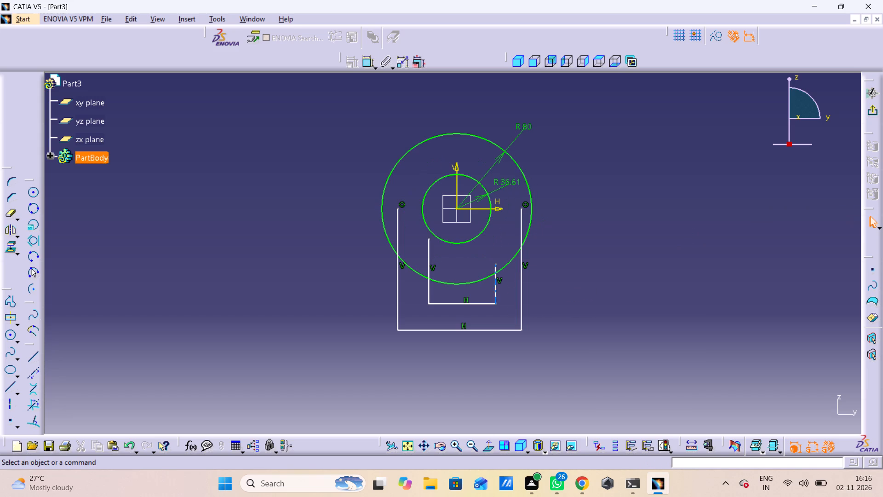
Reshape the outer U-shaped profile by its right side to about 126 mm wide and 137 mm deep.
{"action": "left_click_drag", "start_coordinate": [522, 300], "coordinate": [516, 306]}
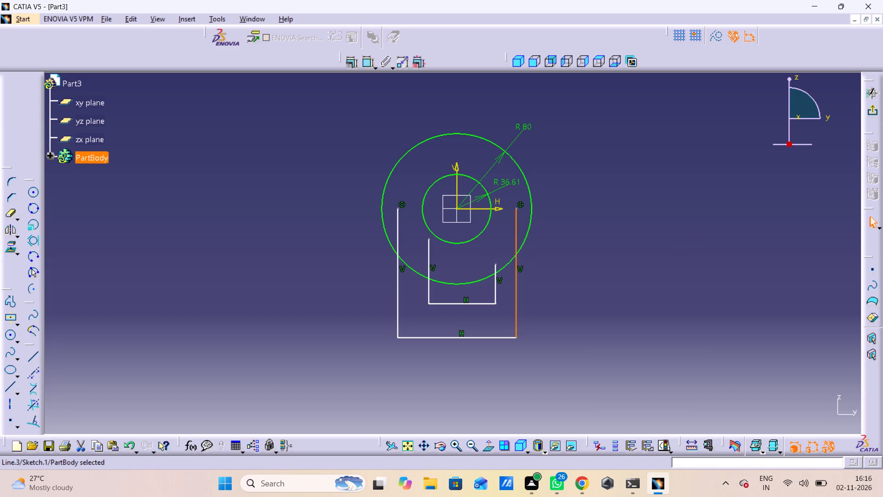
{"action": "left_click", "coordinate": [396, 301]}
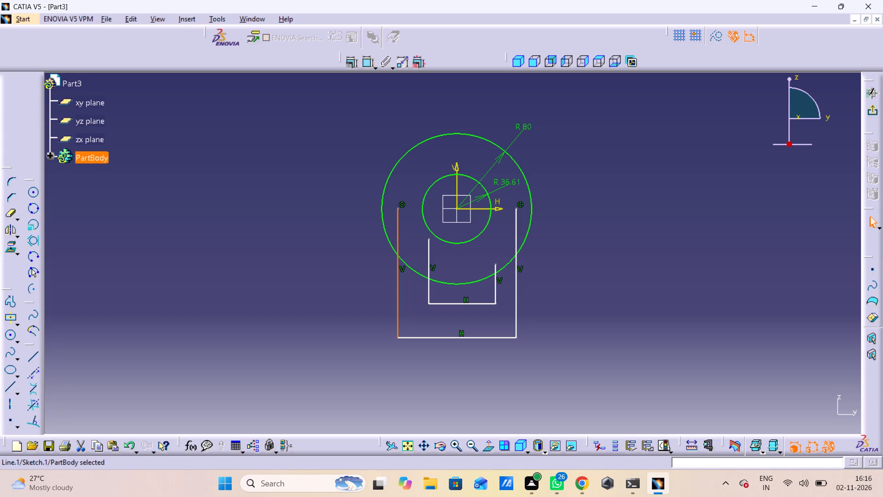
{"action": "left_click", "coordinate": [201, 140]}
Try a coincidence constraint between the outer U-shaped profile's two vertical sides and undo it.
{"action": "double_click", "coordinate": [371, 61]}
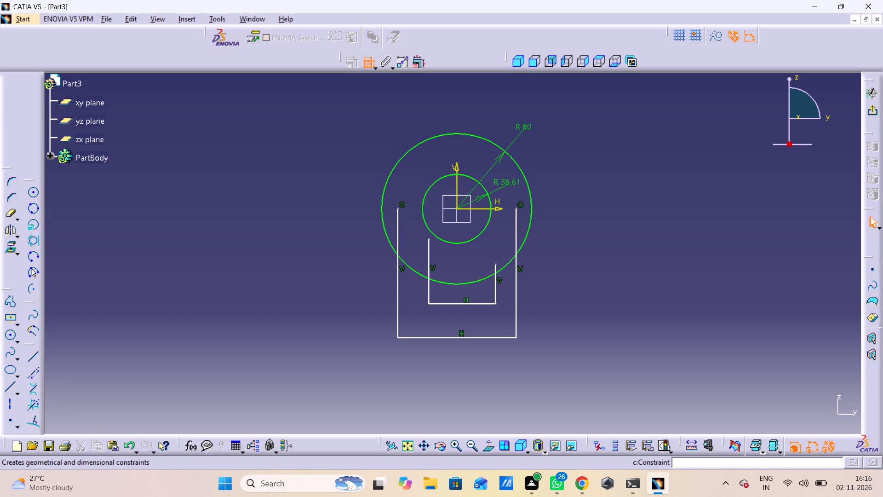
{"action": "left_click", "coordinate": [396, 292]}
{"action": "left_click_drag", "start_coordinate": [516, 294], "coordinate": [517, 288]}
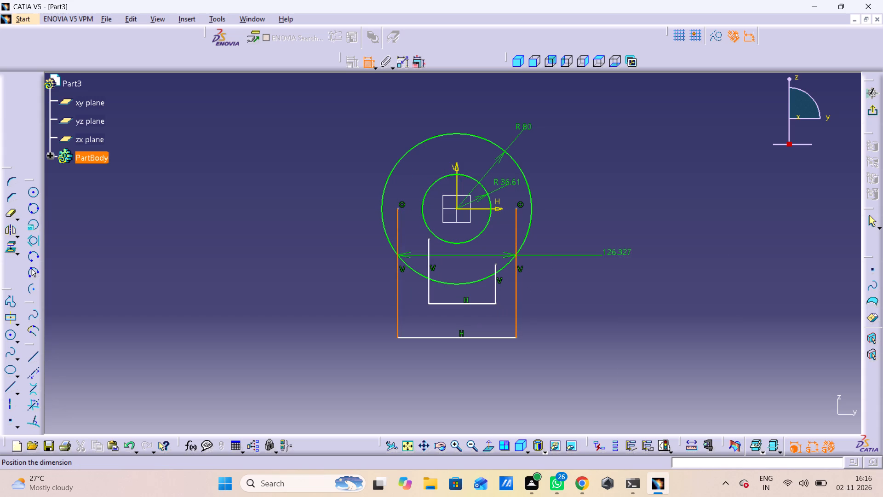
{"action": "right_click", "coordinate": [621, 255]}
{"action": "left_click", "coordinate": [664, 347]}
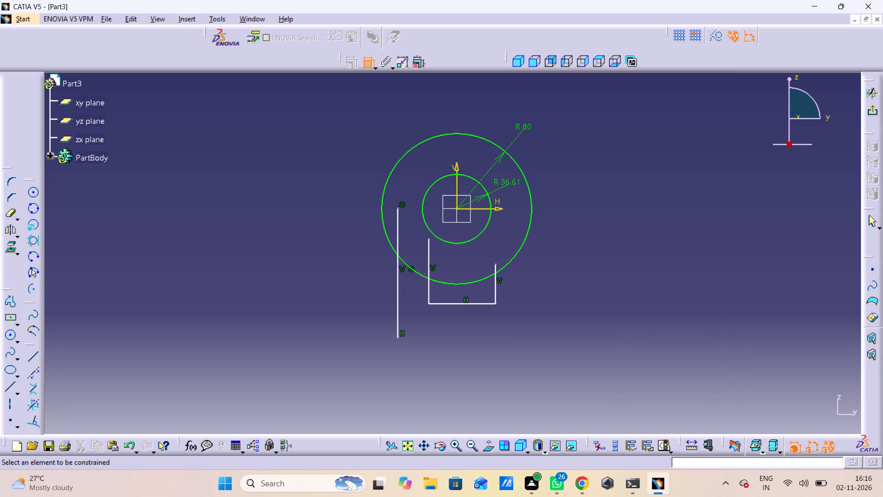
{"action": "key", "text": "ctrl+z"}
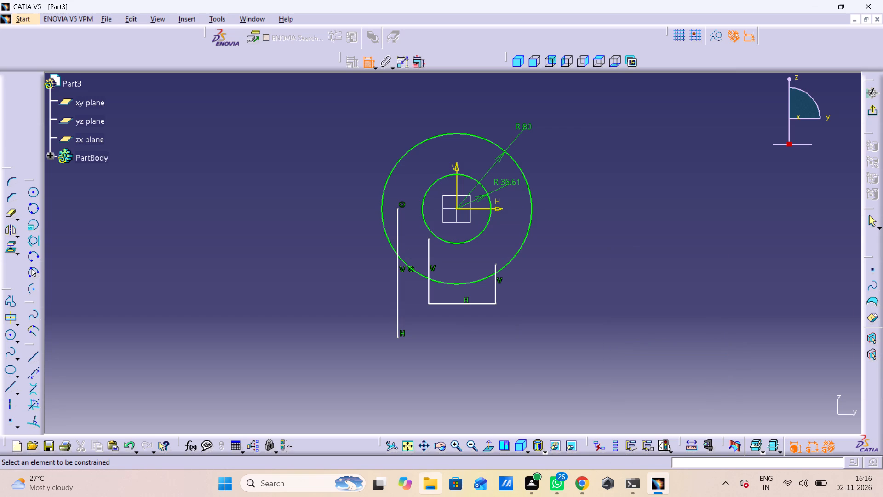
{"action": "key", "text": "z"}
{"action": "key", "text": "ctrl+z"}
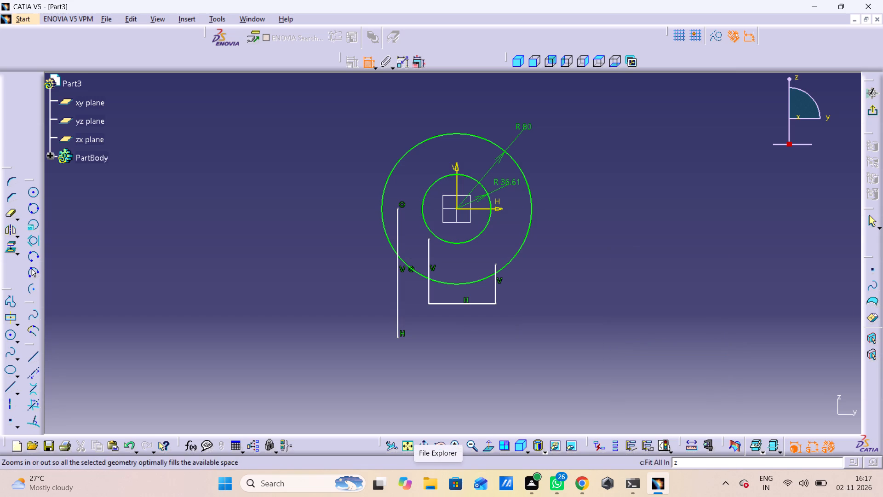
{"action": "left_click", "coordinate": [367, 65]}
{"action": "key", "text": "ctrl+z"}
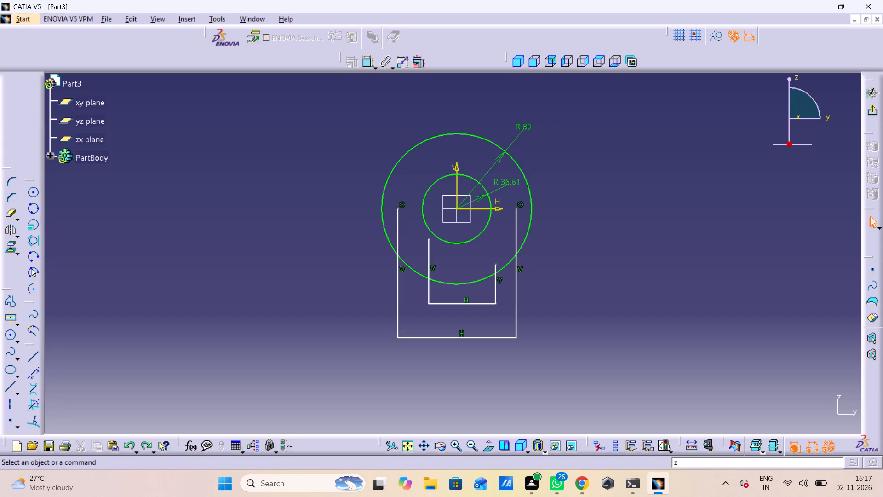
Constrain the outer U-shaped profile's two vertical sides to be symmetric about the V axis.
{"action": "double_click", "coordinate": [368, 64]}
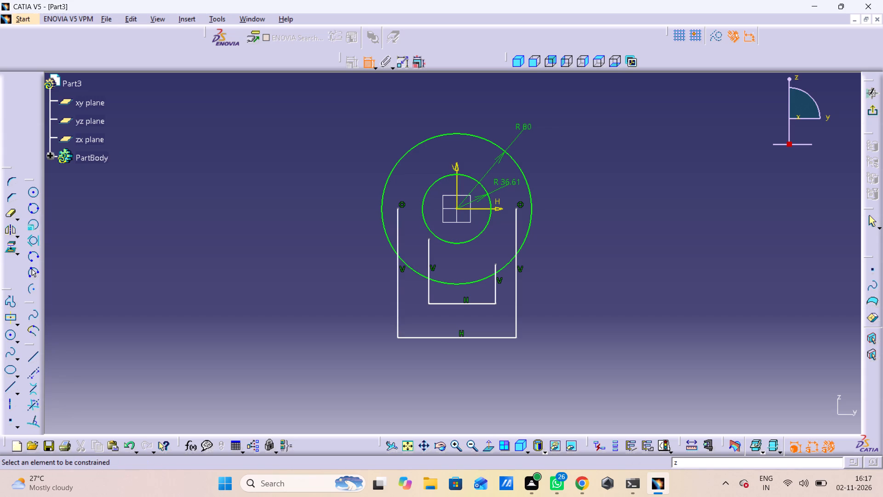
{"action": "left_click", "coordinate": [397, 297]}
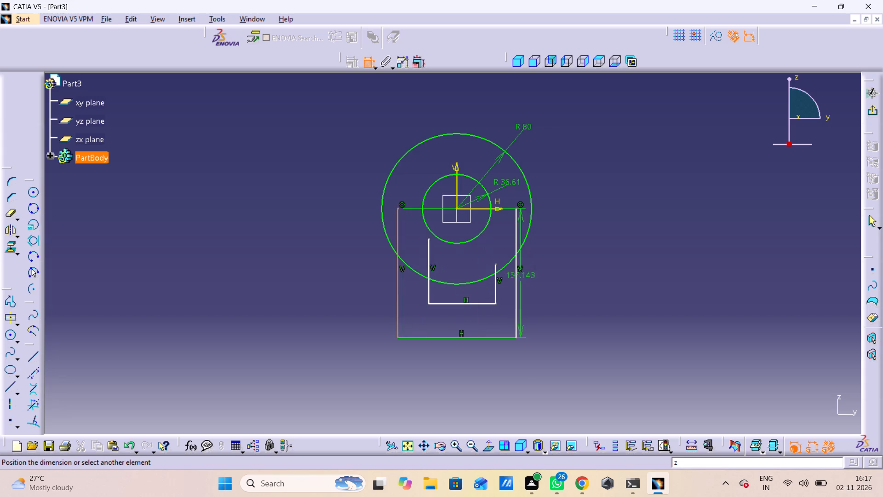
{"action": "left_click", "coordinate": [516, 272]}
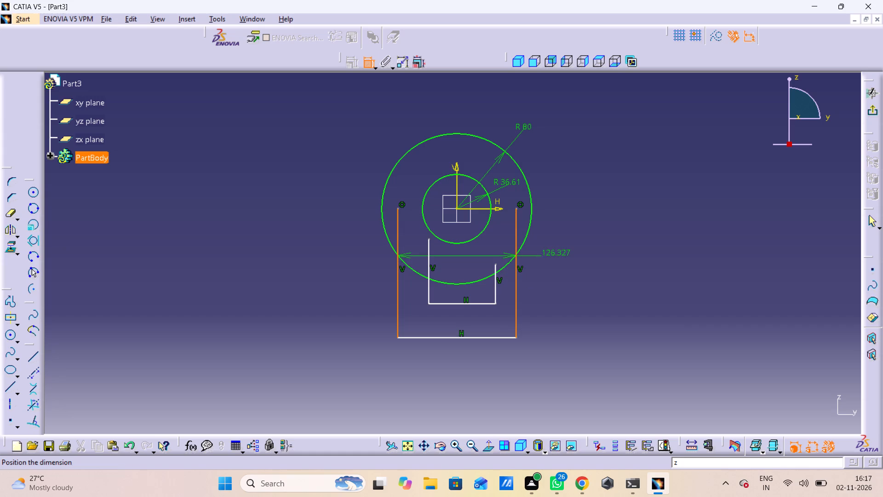
{"action": "right_click", "coordinate": [562, 255]}
{"action": "left_click", "coordinate": [601, 362]}
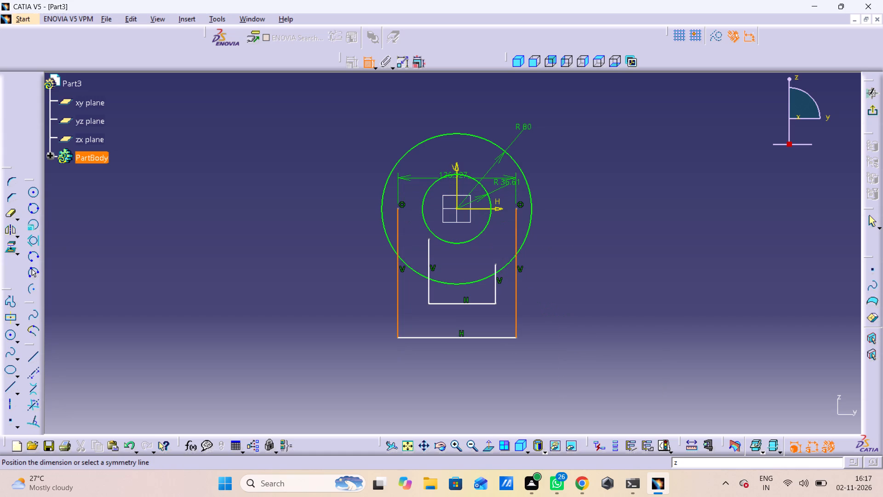
{"action": "left_click", "coordinate": [460, 170]}
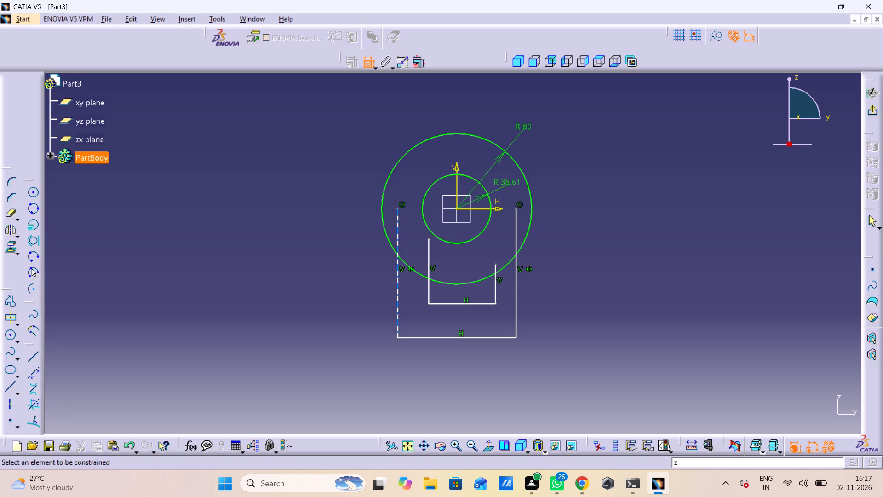
Make the upper end of the outer U-shaped profile's right side coincident with the outer circle.
{"action": "left_click", "coordinate": [515, 209]}
{"action": "left_click", "coordinate": [532, 212]}
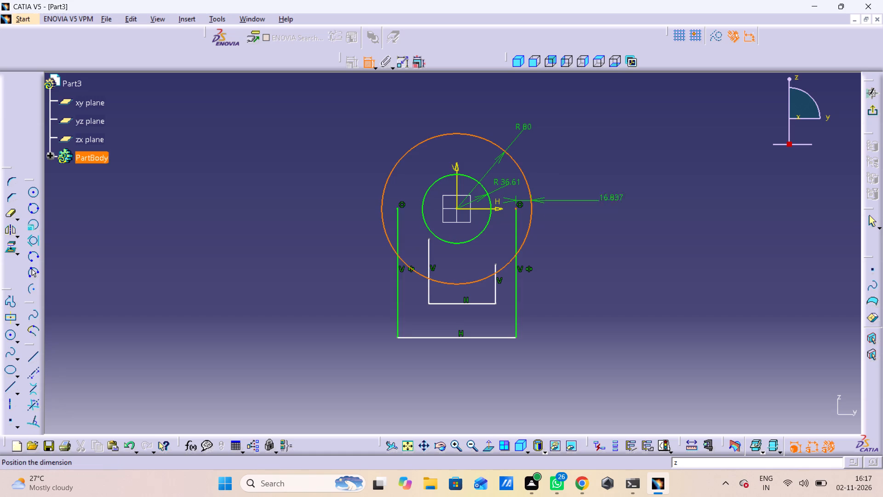
{"action": "right_click", "coordinate": [619, 196]}
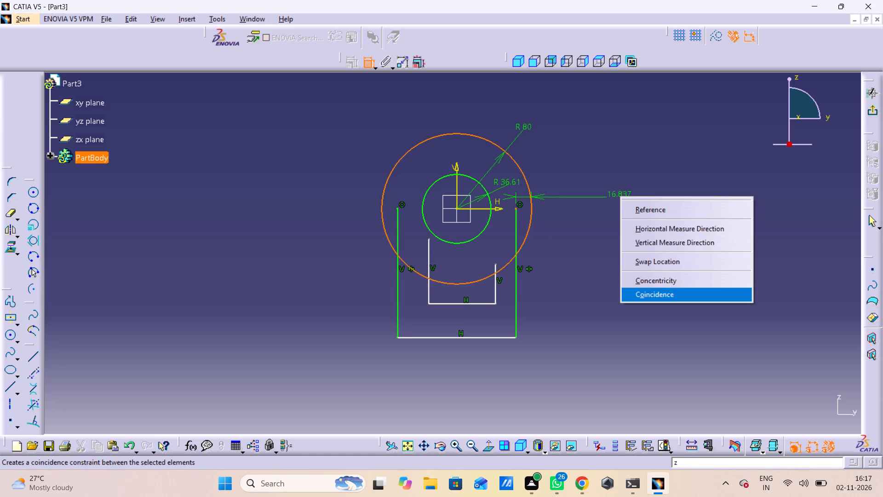
{"action": "left_click", "coordinate": [661, 291]}
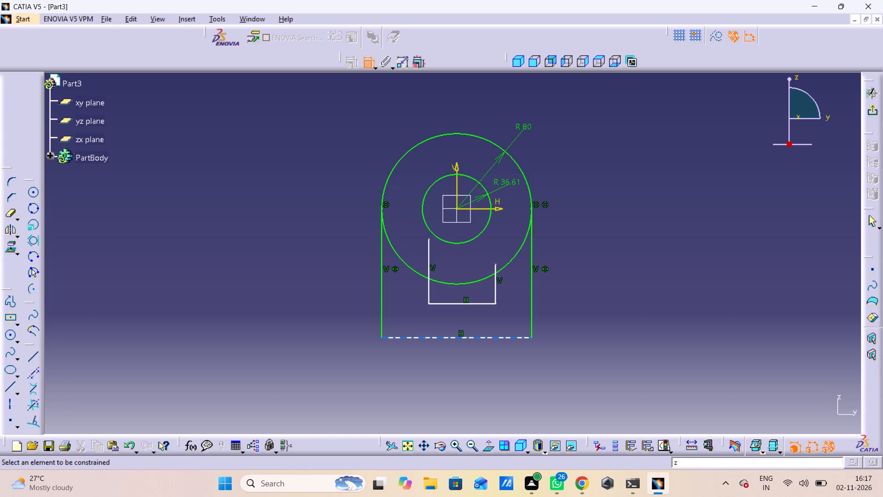
Replace the outer circle's radius dimension with a length dimension on the outer U-shaped profile's base.
{"action": "left_click_drag", "start_coordinate": [447, 337], "coordinate": [449, 347]}
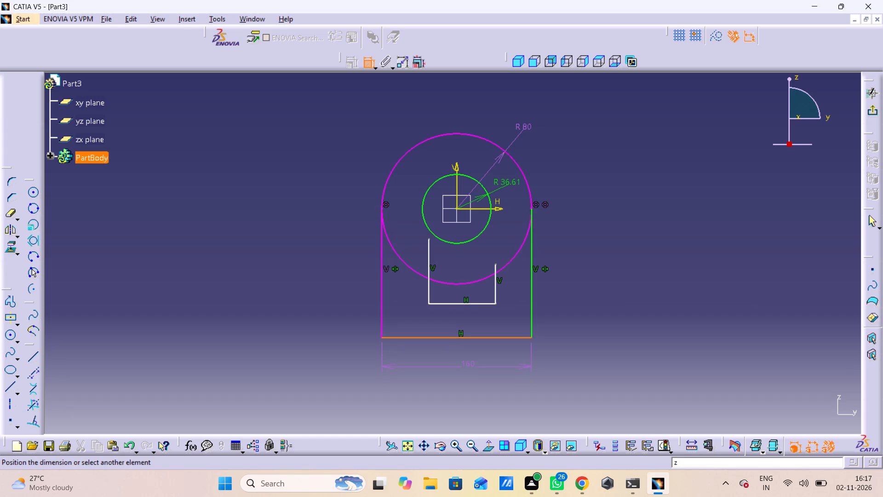
{"action": "left_click", "coordinate": [469, 362]}
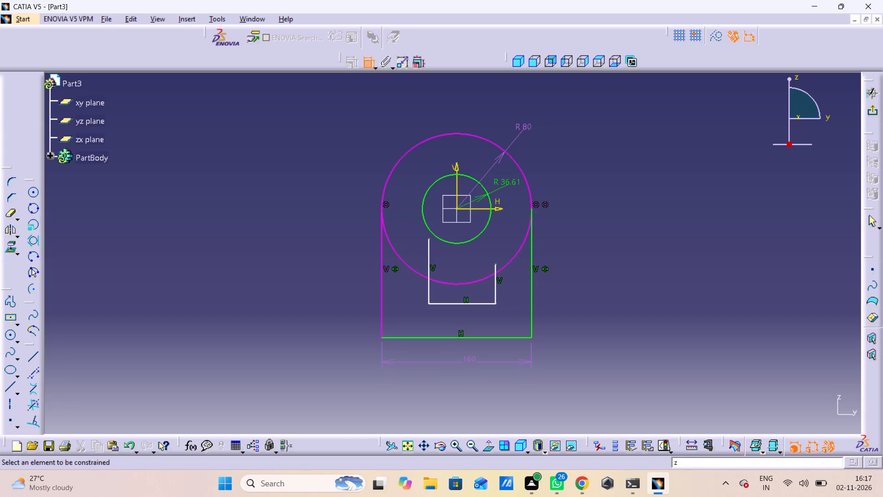
{"action": "right_click", "coordinate": [521, 135]}
{"action": "left_click", "coordinate": [595, 328]}
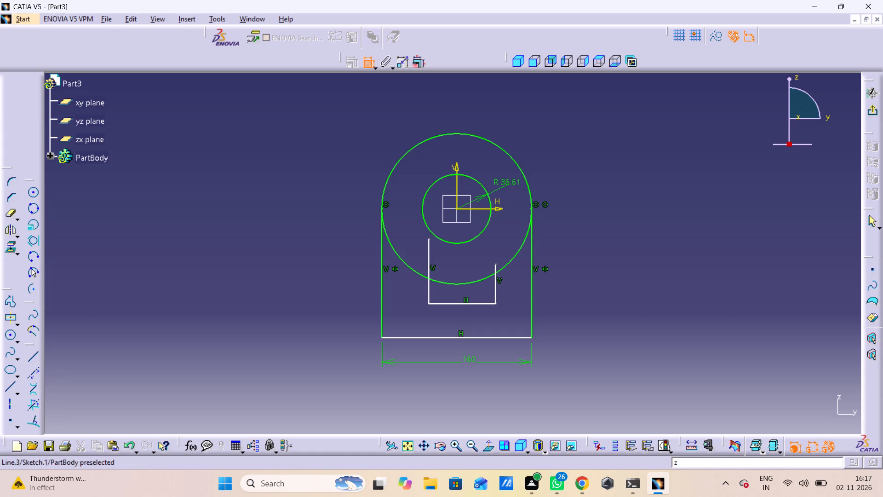
Set the inner circle's radius to 56 mm.
{"action": "double_click", "coordinate": [508, 180]}
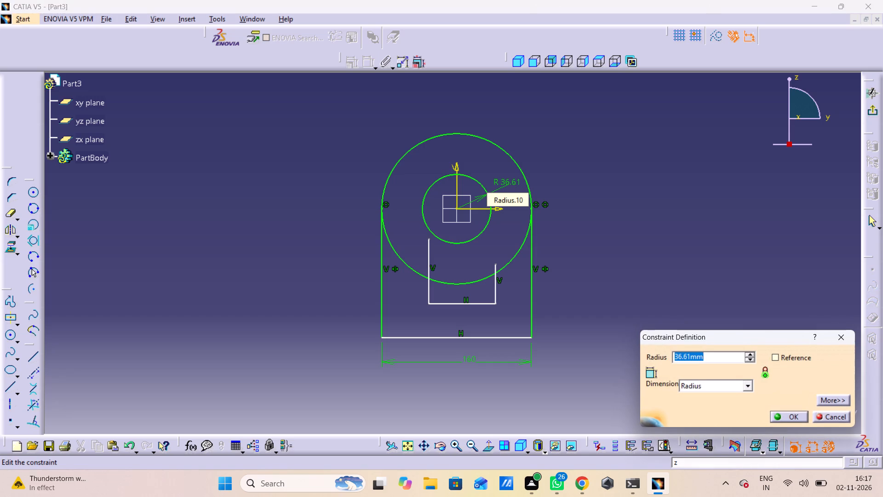
{"action": "type", "text": "56"}
{"action": "key", "text": "Return"}
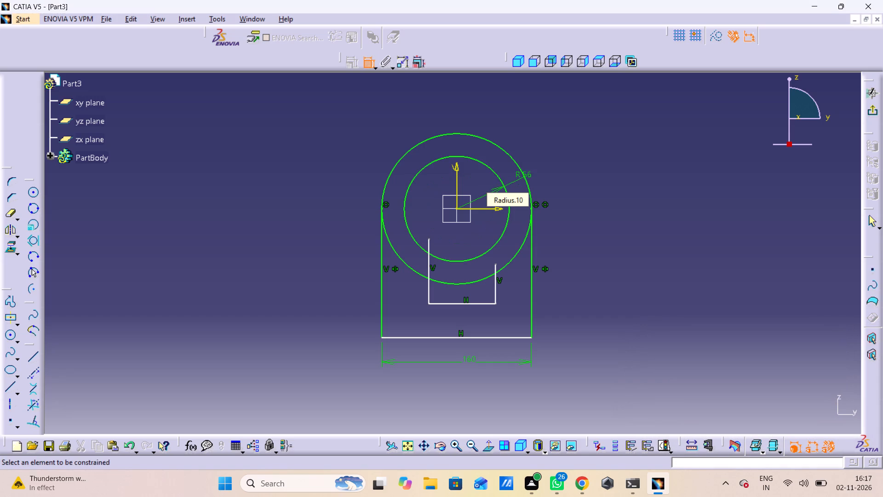
Constrain the inner U-shaped profile's two vertical sides to be symmetric about the V axis.
{"action": "left_click", "coordinate": [429, 290]}
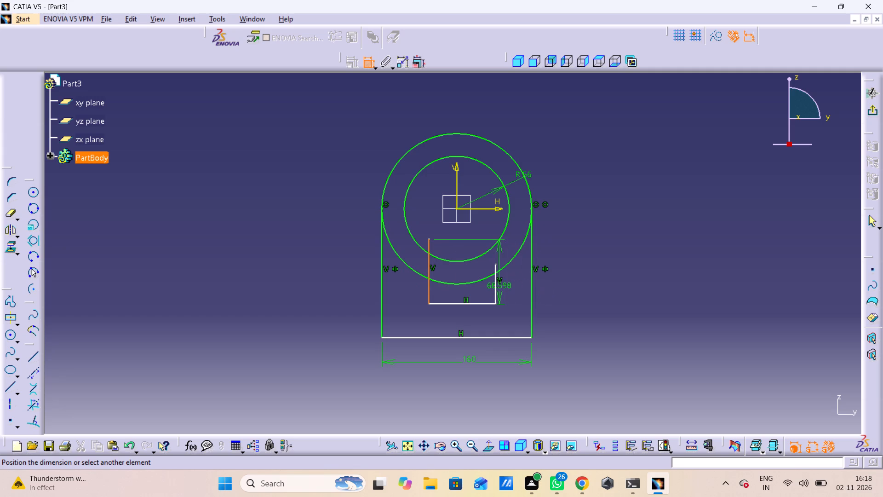
{"action": "left_click", "coordinate": [493, 289]}
{"action": "right_click", "coordinate": [606, 274]}
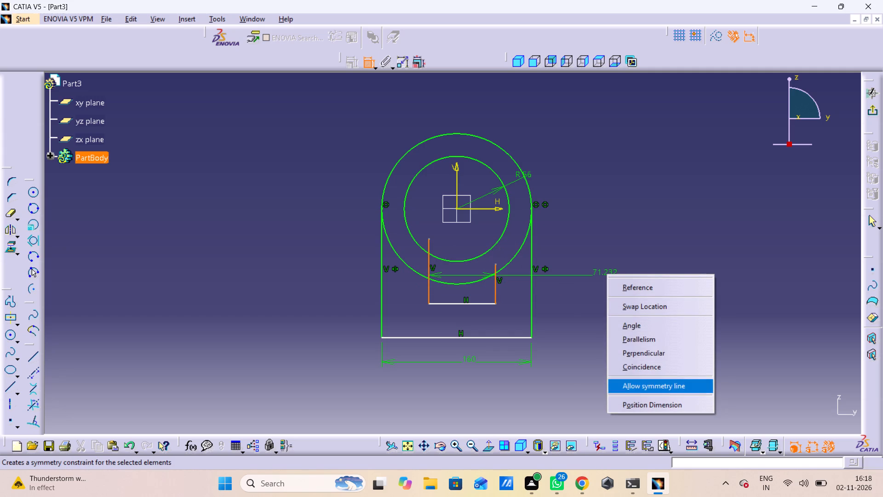
{"action": "left_click", "coordinate": [632, 390]}
{"action": "left_click", "coordinate": [457, 183]}
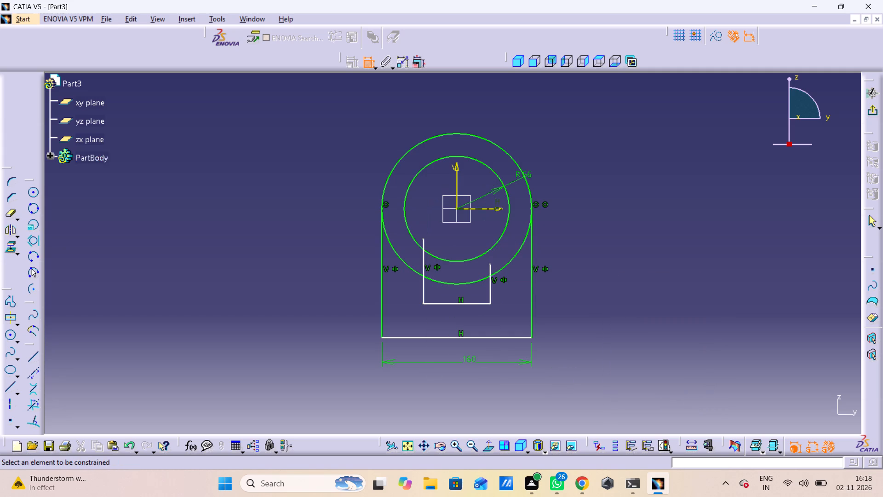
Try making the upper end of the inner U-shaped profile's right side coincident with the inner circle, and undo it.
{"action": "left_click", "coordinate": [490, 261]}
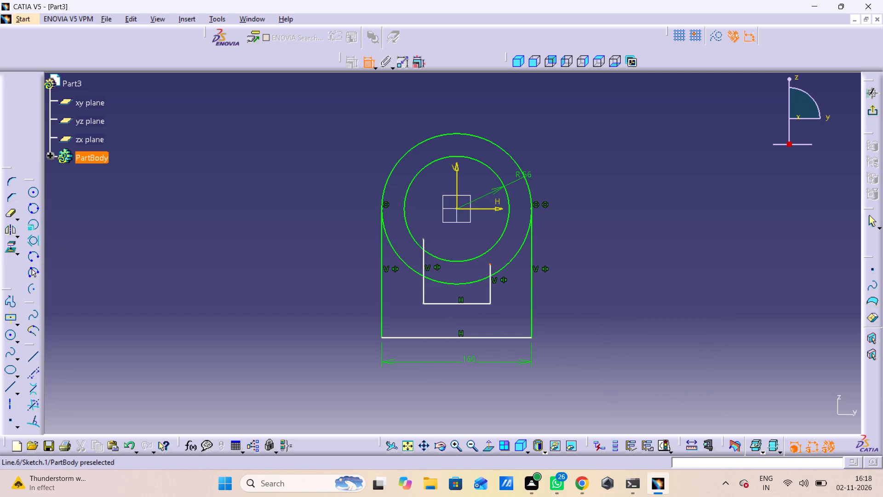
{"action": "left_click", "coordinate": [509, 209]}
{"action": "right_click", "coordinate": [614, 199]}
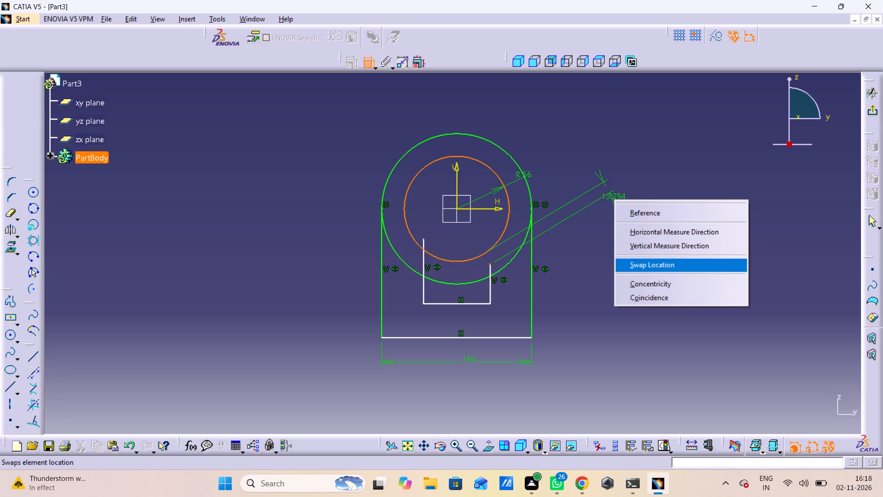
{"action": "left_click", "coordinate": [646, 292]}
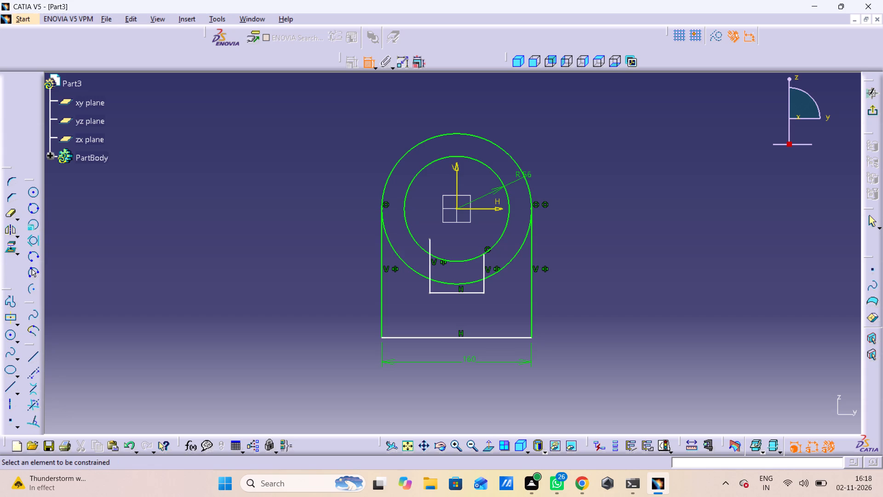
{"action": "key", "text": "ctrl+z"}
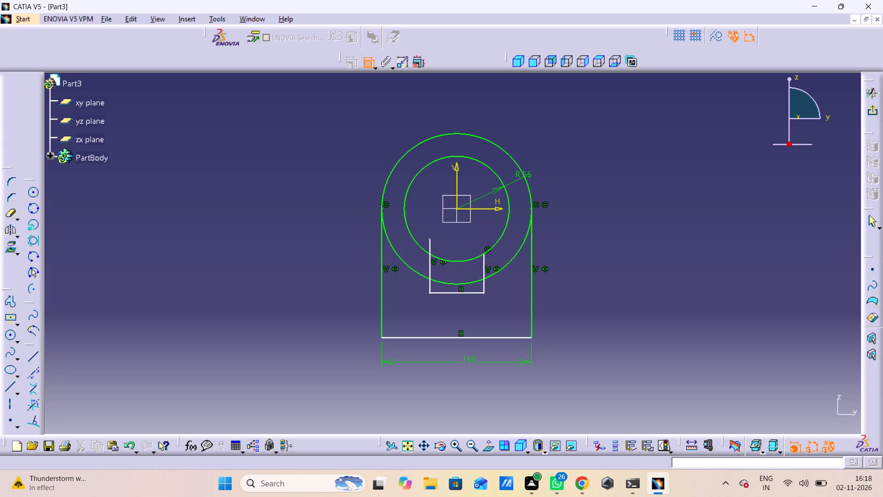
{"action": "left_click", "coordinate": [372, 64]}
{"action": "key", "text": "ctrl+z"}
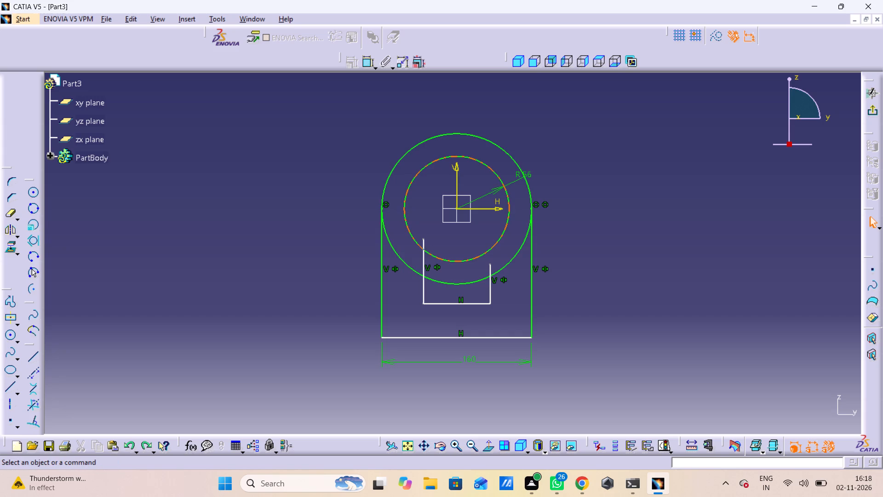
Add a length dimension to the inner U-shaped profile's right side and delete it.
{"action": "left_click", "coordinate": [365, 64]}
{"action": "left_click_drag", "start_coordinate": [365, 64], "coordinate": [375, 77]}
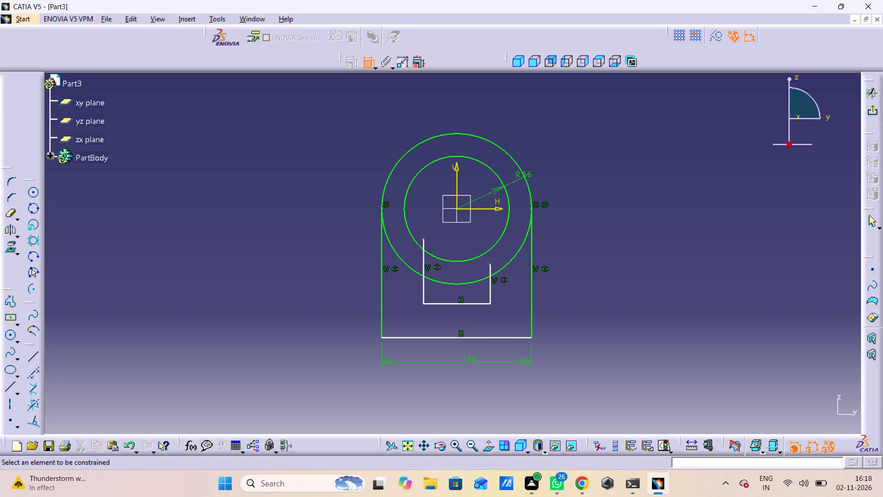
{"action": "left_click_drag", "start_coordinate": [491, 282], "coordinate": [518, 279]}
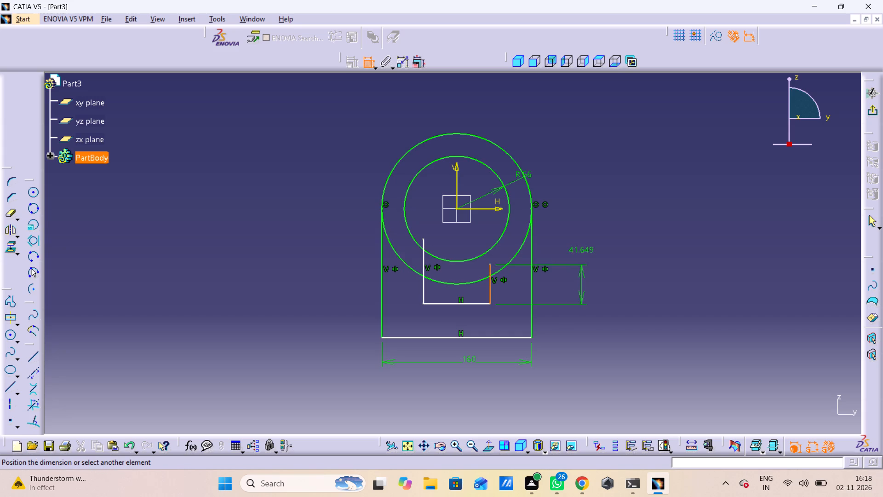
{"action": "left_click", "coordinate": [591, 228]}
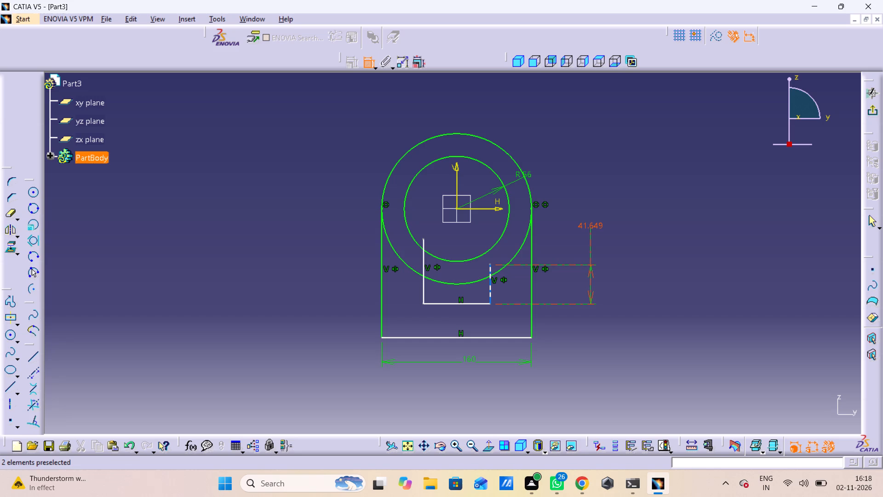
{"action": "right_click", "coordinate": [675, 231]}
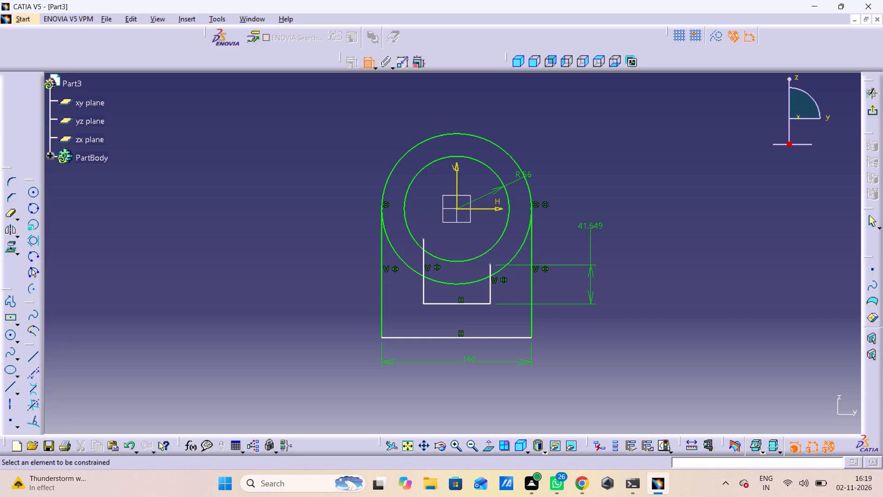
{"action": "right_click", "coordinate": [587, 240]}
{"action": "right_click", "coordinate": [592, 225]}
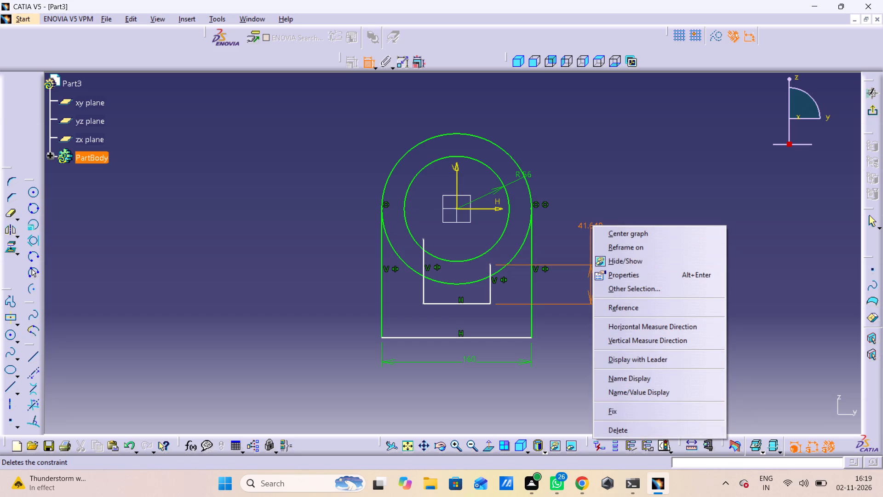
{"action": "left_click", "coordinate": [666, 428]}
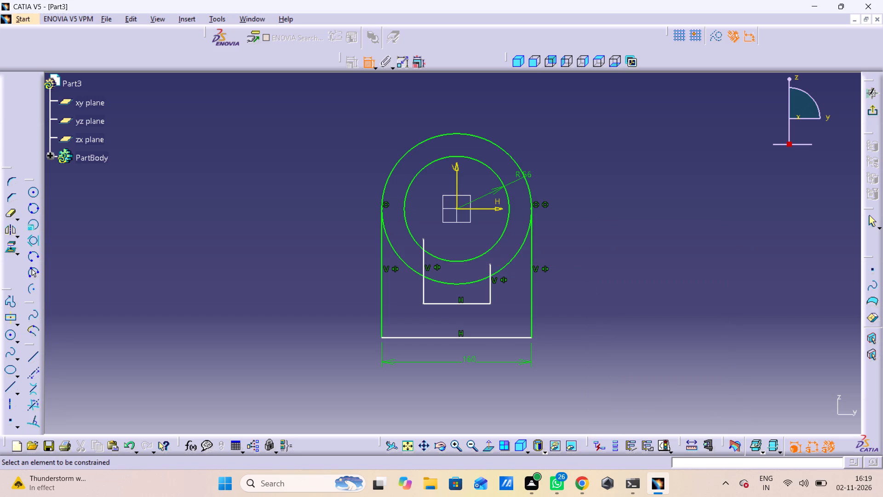
Stretch the inner U-shaped profile so its sides lie between the two circles and both upper ends reach slightly above the H axis.
{"action": "left_click_drag", "start_coordinate": [423, 241], "coordinate": [434, 216]}
{"action": "left_click", "coordinate": [431, 236]}
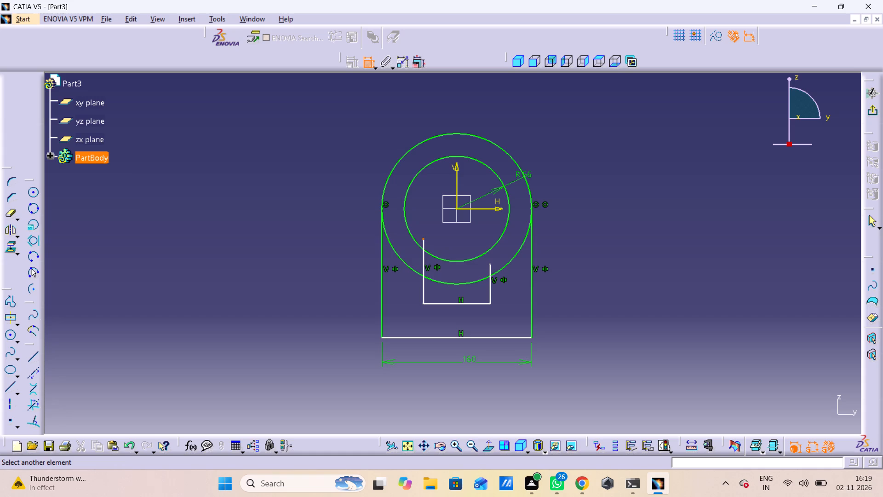
{"action": "left_click", "coordinate": [369, 59]}
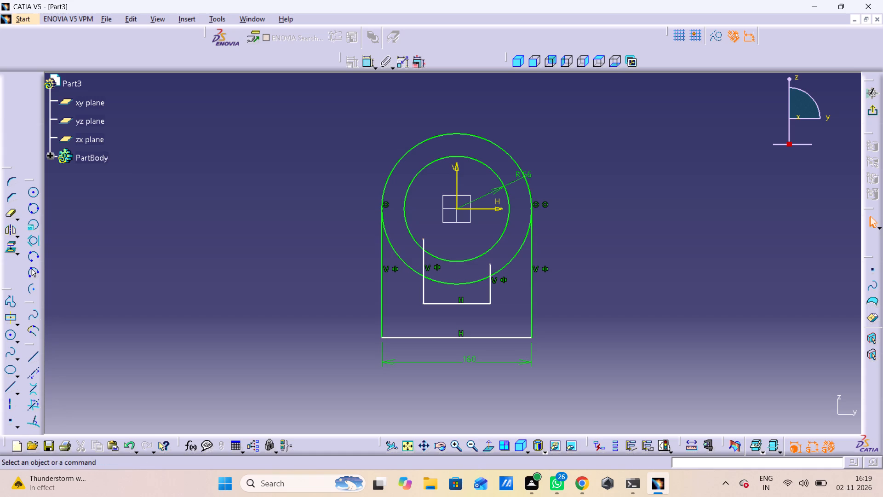
{"action": "left_click_drag", "start_coordinate": [422, 240], "coordinate": [421, 233]}
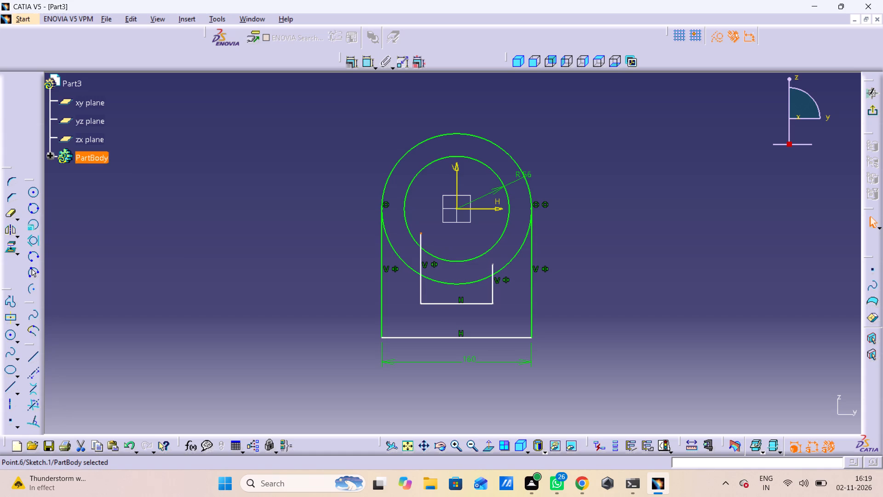
{"action": "left_click_drag", "start_coordinate": [419, 233], "coordinate": [425, 206]}
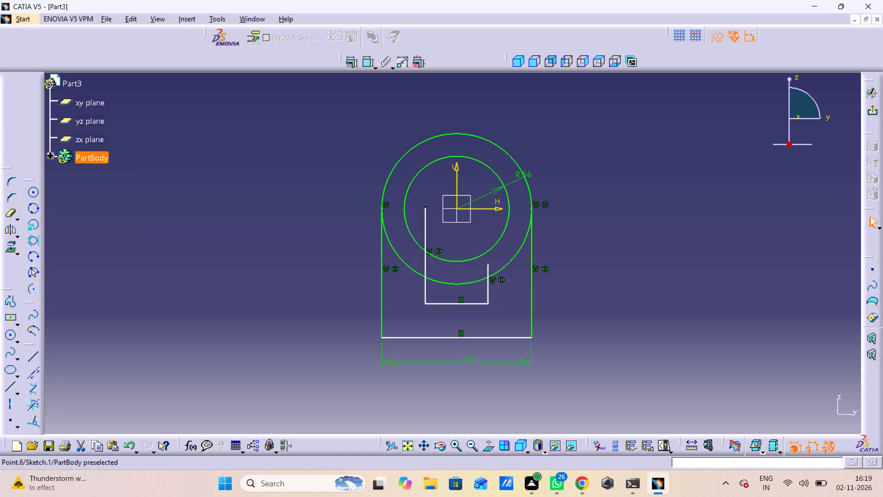
{"action": "left_click_drag", "start_coordinate": [425, 206], "coordinate": [399, 205]}
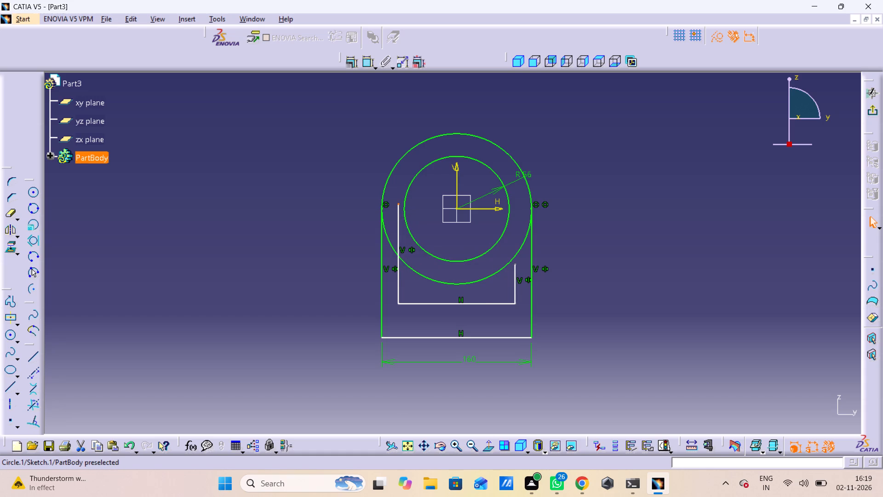
{"action": "left_click_drag", "start_coordinate": [516, 265], "coordinate": [517, 201]}
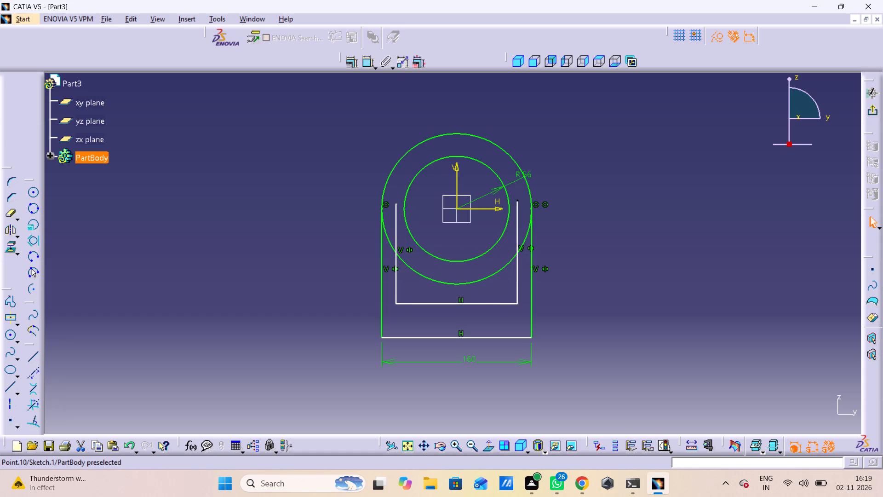
{"action": "left_click_drag", "start_coordinate": [517, 201], "coordinate": [516, 196]}
{"action": "left_click", "coordinate": [288, 180]}
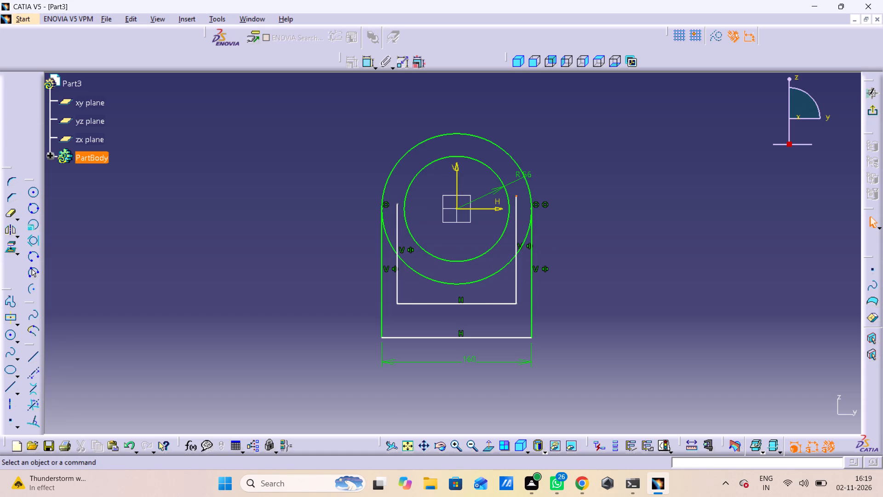
Make the upper end of the inner U-shaped profile's left side coincident with the inner circle.
{"action": "left_click", "coordinate": [367, 61]}
{"action": "left_click_drag", "start_coordinate": [367, 61], "coordinate": [372, 68]}
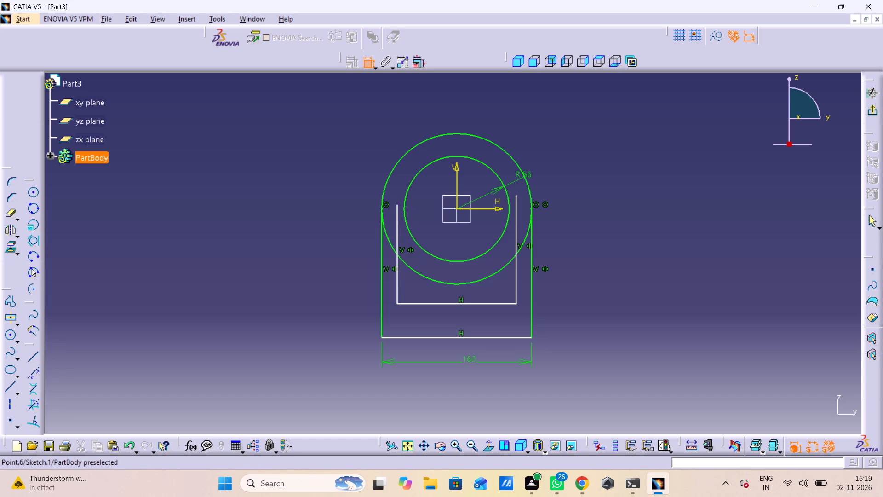
{"action": "left_click", "coordinate": [396, 202]}
{"action": "left_click", "coordinate": [406, 204]}
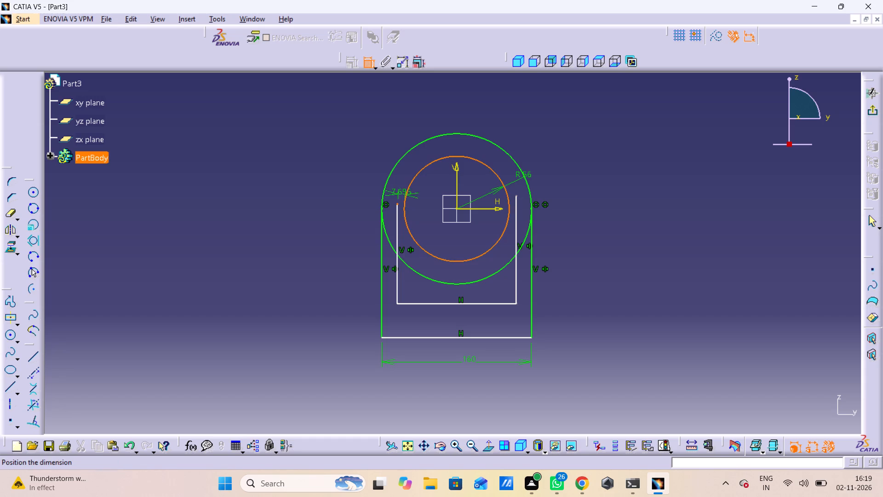
{"action": "right_click", "coordinate": [299, 202]}
{"action": "left_click", "coordinate": [361, 297]}
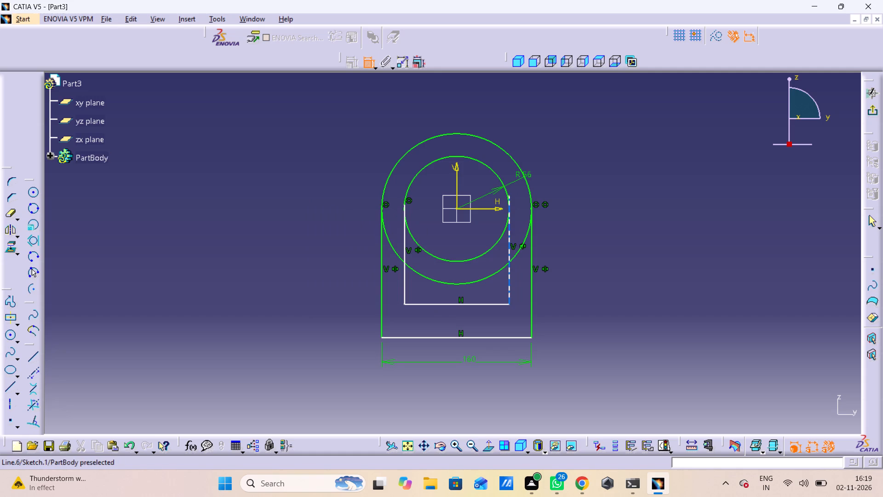
Make the upper end of the inner U-shaped profile's right side coincident with the inner circle.
{"action": "left_click", "coordinate": [509, 198]}
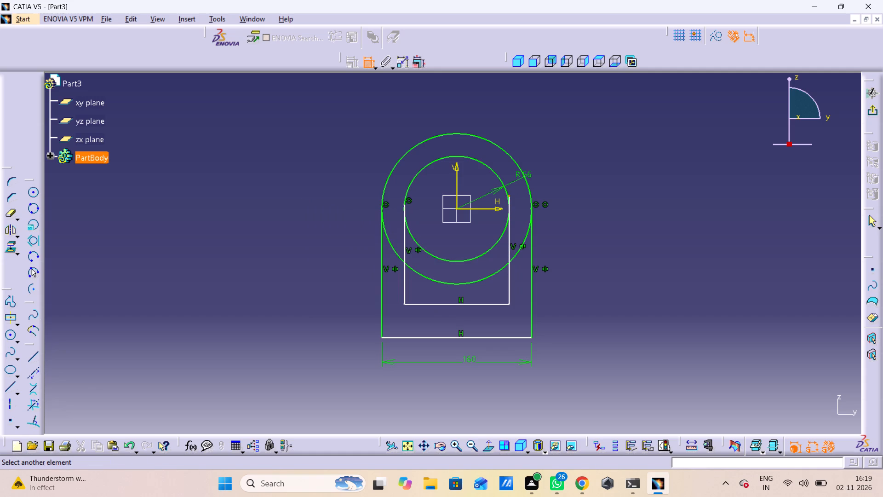
{"action": "left_click", "coordinate": [494, 245]}
{"action": "right_click", "coordinate": [573, 228]}
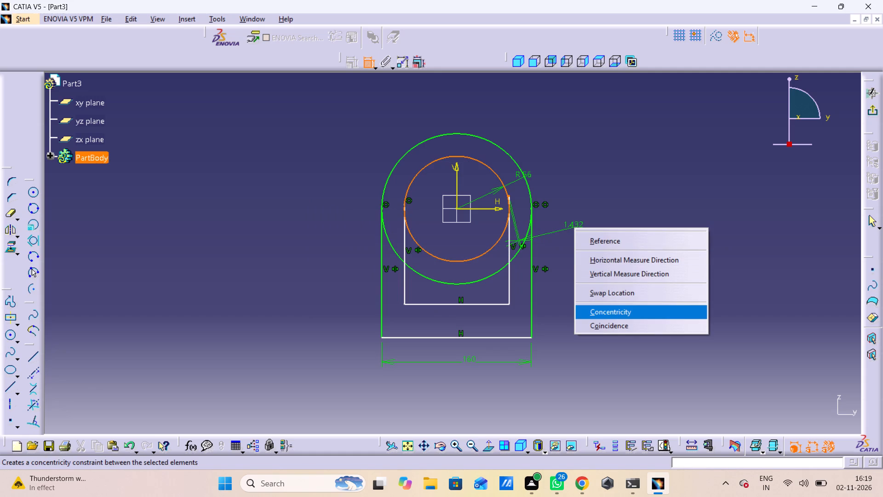
{"action": "left_click", "coordinate": [614, 321]}
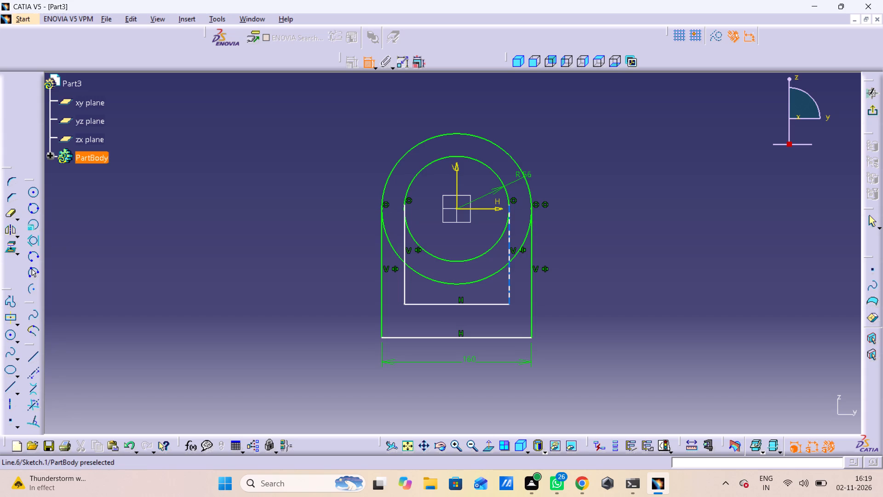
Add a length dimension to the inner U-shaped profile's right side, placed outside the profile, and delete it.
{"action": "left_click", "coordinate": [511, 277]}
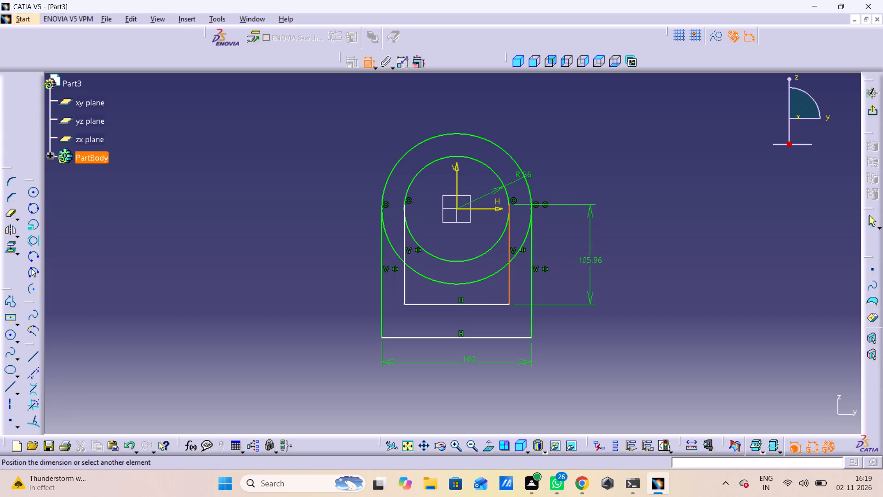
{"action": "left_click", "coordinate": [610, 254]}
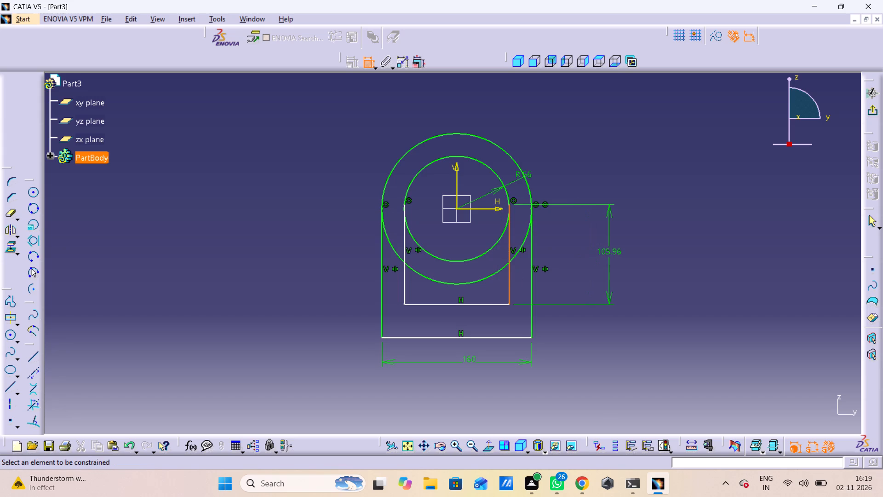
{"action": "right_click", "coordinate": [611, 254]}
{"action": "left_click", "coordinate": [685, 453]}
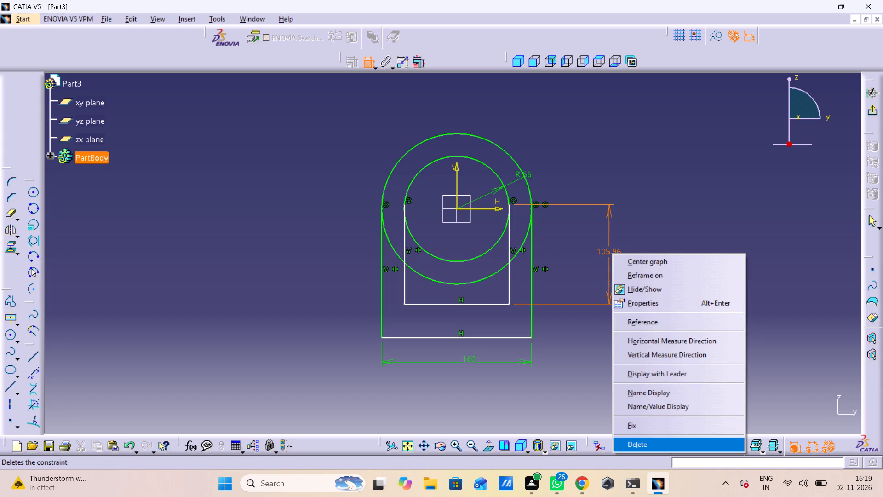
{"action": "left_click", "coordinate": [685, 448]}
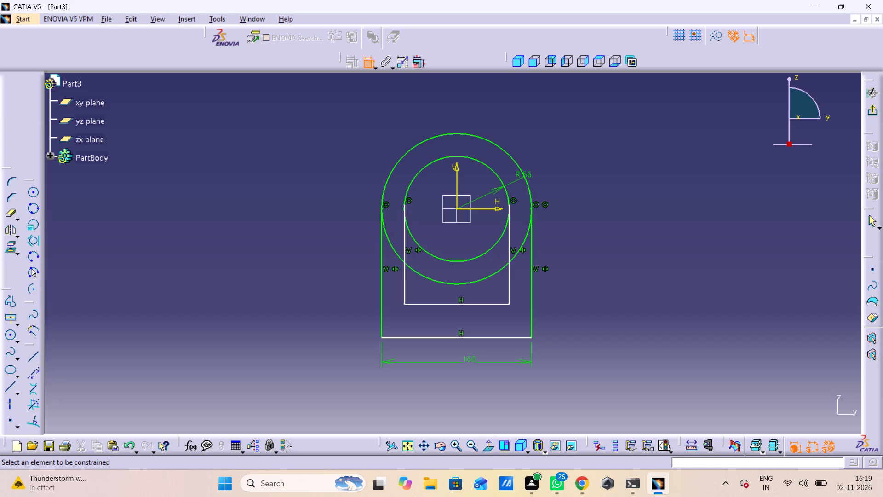
Dimension the vertical distance between the bases of the inner and outer U-shaped profiles.
{"action": "left_click", "coordinate": [447, 305]}
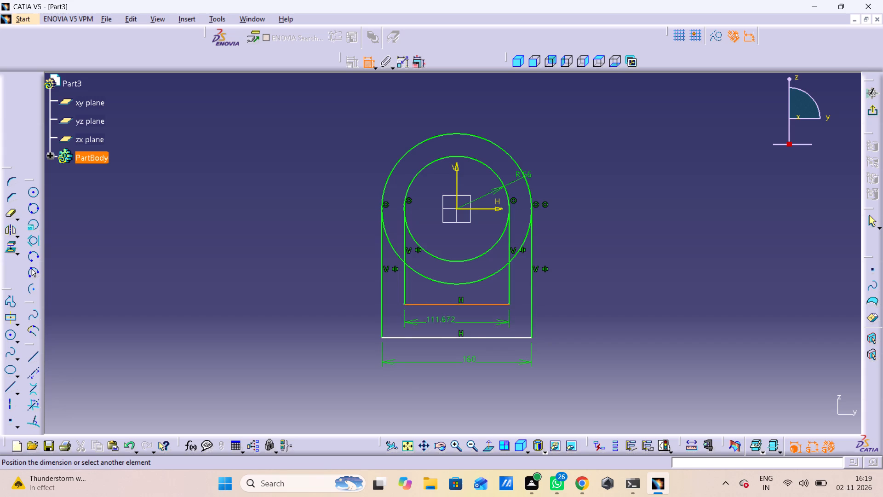
{"action": "left_click", "coordinate": [436, 339]}
{"action": "left_click", "coordinate": [605, 304]}
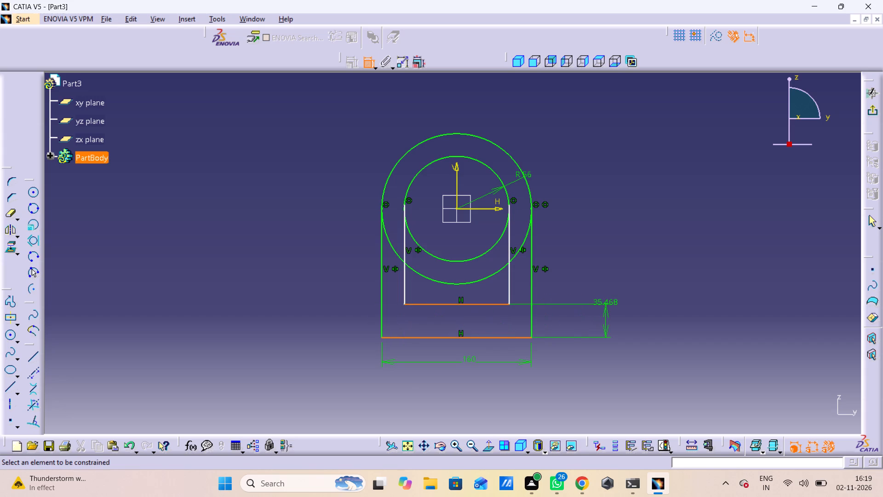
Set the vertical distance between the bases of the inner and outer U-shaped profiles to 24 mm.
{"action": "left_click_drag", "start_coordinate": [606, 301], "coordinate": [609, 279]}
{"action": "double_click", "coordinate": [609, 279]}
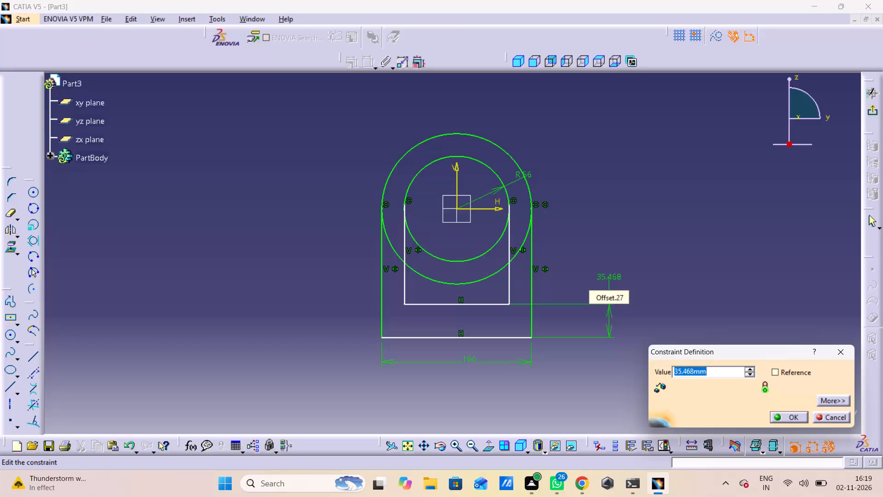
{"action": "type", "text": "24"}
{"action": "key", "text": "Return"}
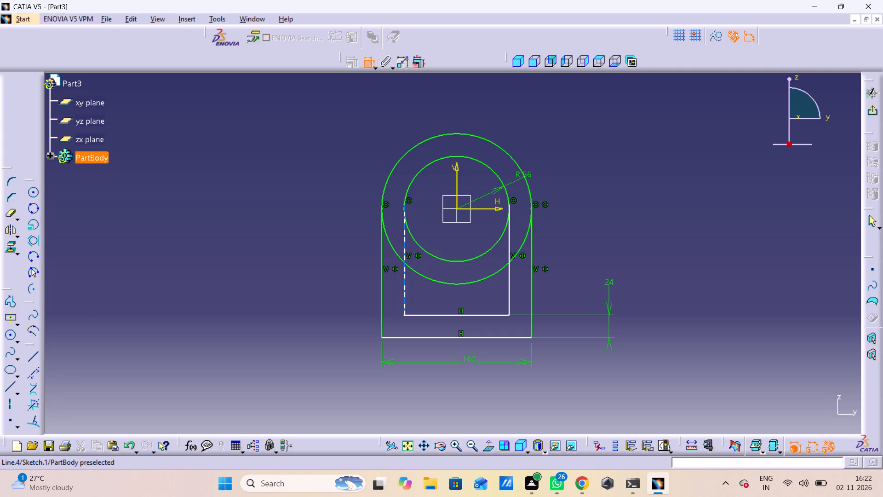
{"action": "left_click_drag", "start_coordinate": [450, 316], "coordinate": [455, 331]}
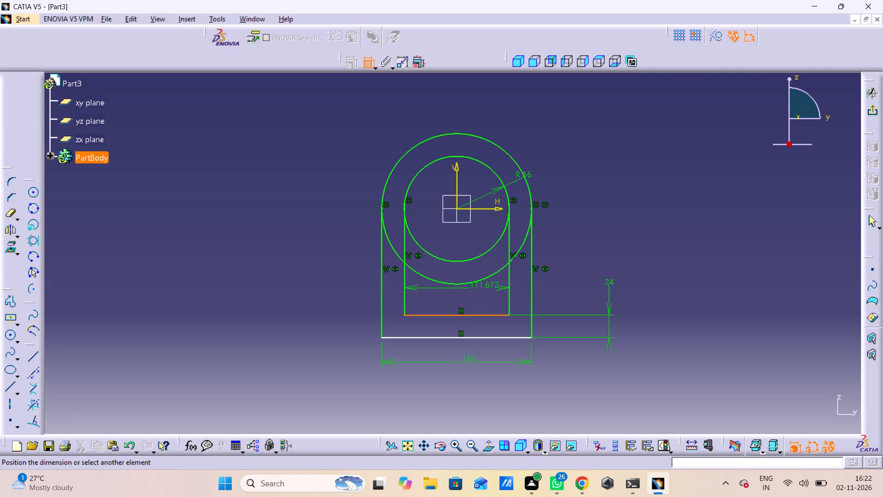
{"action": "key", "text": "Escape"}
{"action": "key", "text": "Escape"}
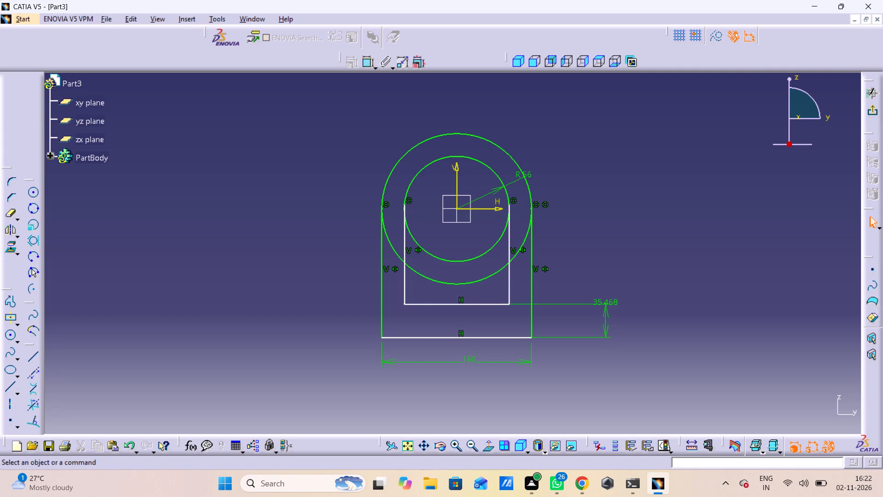
Start the Circle command and switch new sketch geometry to construction elements.
{"action": "double_click", "coordinate": [8, 337]}
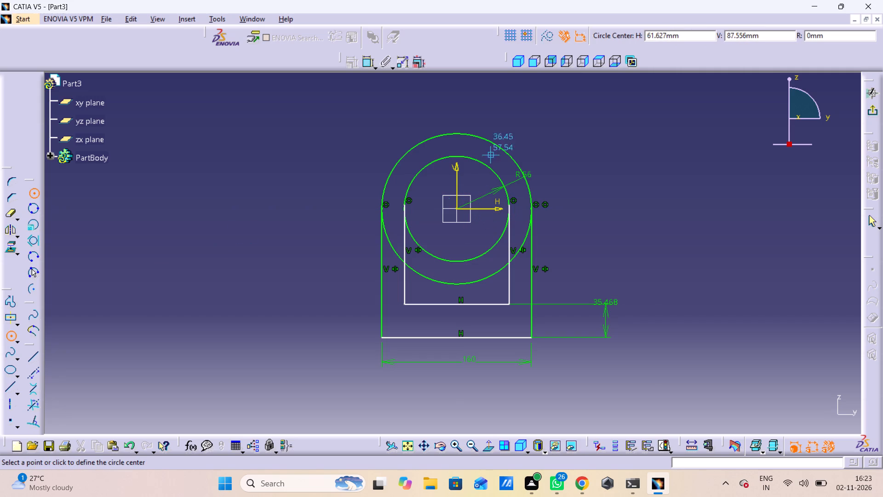
{"action": "left_click", "coordinate": [548, 34]}
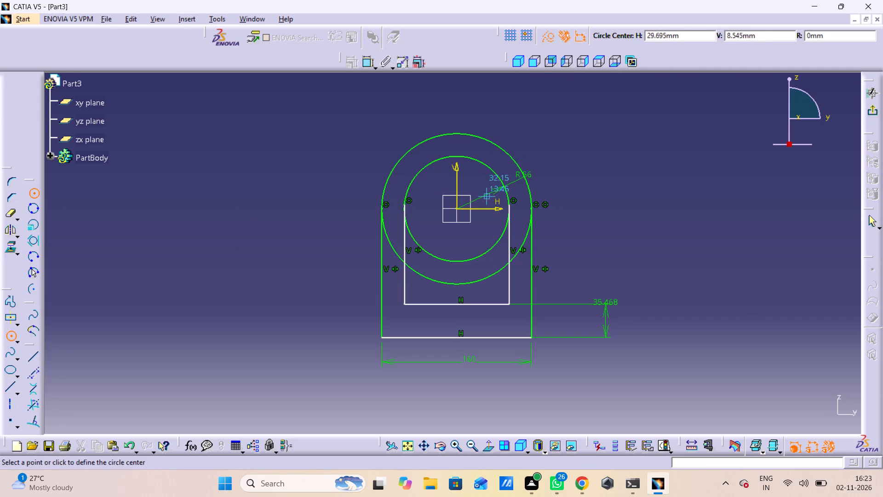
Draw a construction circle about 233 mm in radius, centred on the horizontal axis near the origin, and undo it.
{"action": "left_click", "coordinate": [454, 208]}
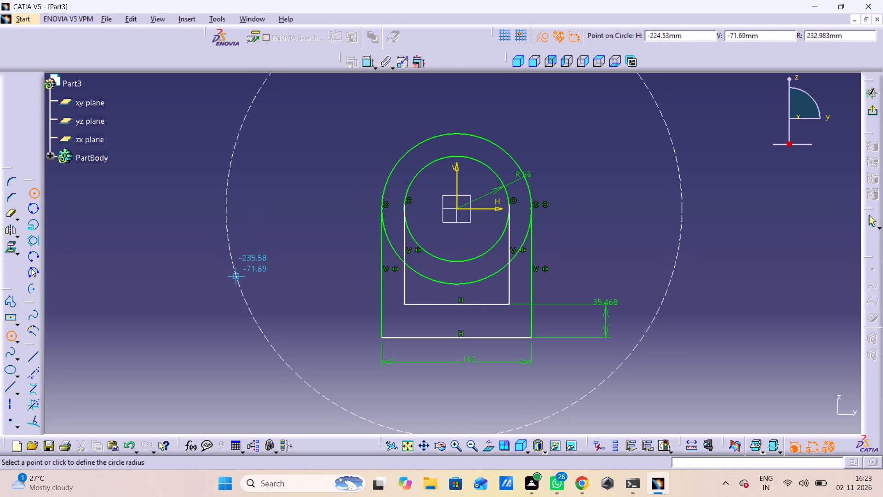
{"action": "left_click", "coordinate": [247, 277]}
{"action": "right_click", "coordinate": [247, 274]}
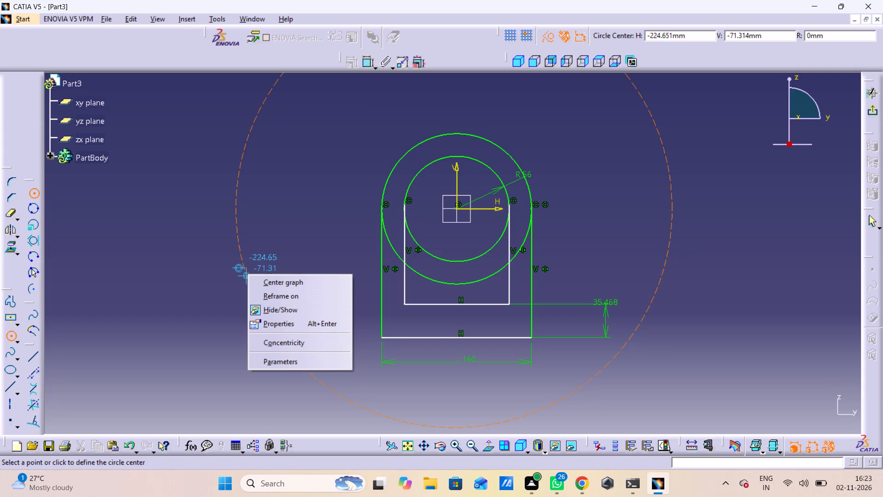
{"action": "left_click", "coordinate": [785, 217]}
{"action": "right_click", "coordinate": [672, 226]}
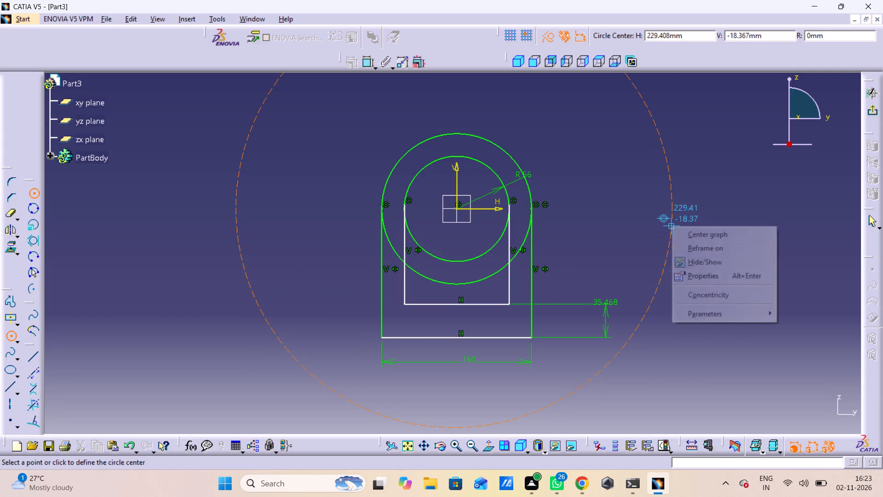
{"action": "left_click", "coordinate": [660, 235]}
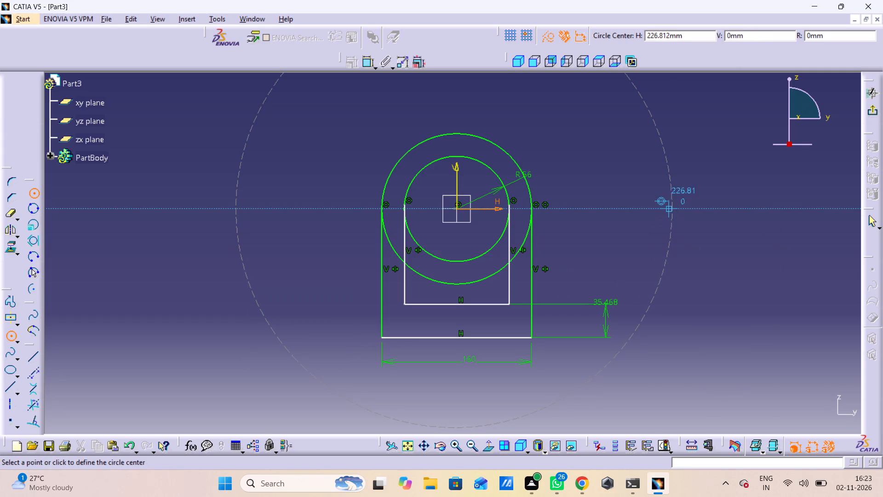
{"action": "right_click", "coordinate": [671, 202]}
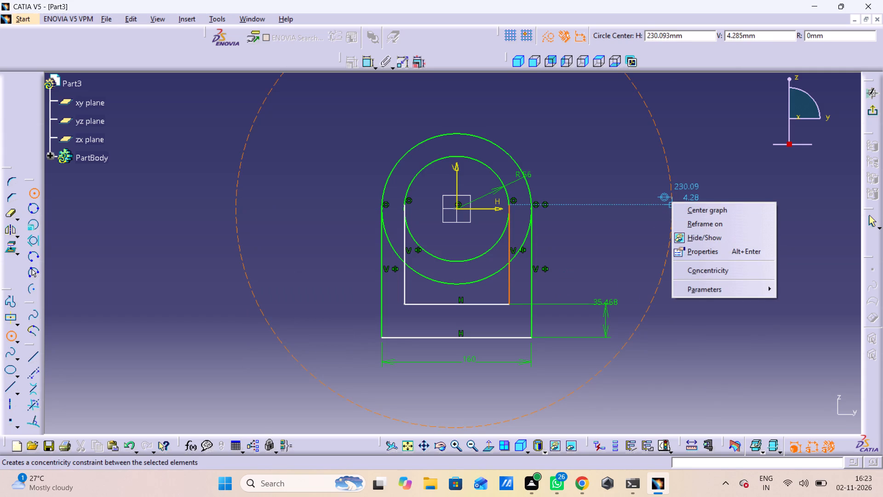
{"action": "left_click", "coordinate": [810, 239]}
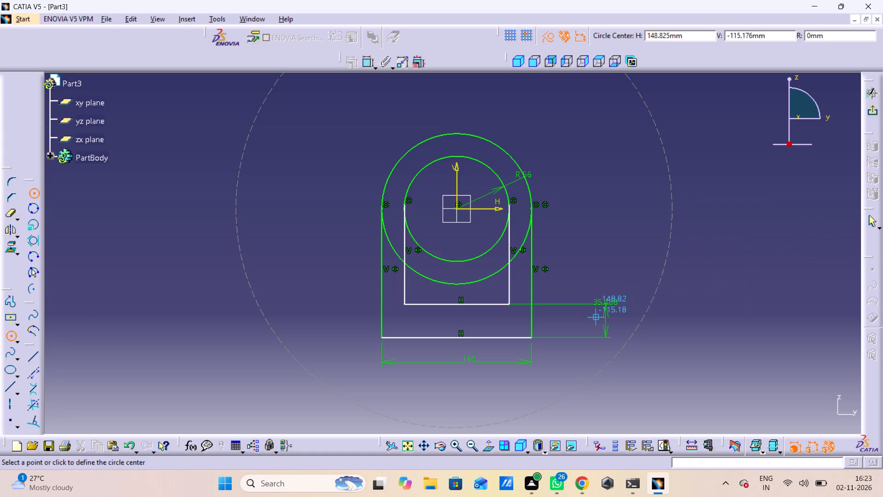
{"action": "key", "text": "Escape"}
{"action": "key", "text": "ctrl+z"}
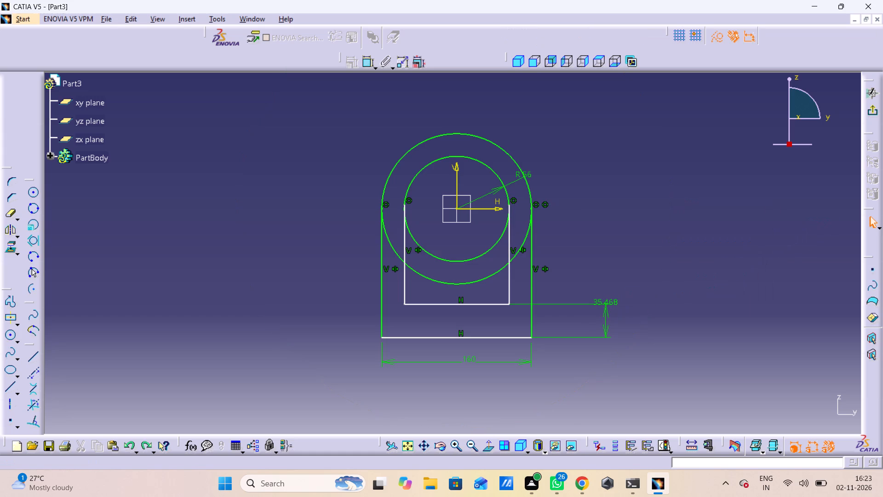
Draw a construction profile along the horizontal axis from the origin to H about -159 mm and back across to H about 195 mm.
{"action": "left_click", "coordinate": [8, 303]}
{"action": "double_click", "coordinate": [8, 303]}
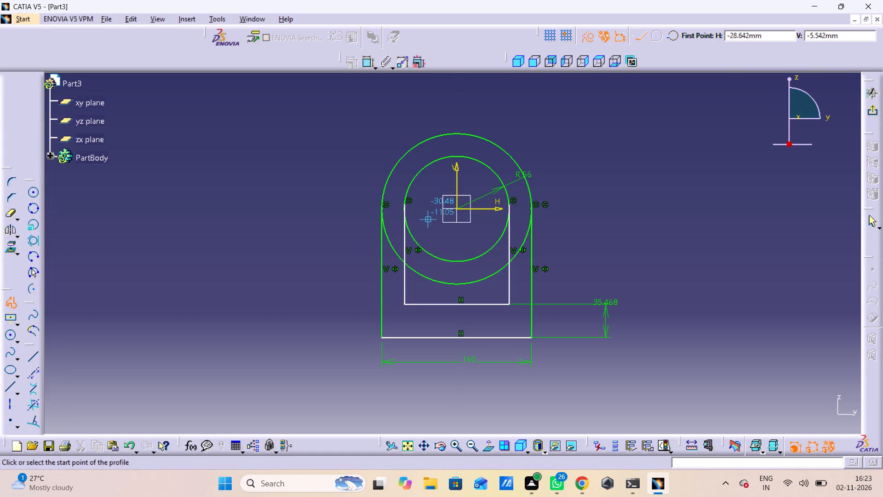
{"action": "left_click", "coordinate": [459, 208]}
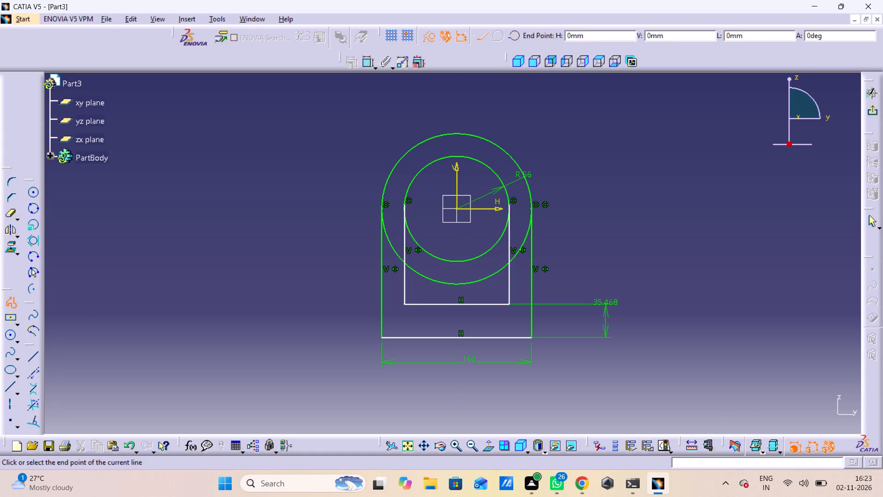
{"action": "left_click", "coordinate": [309, 208]}
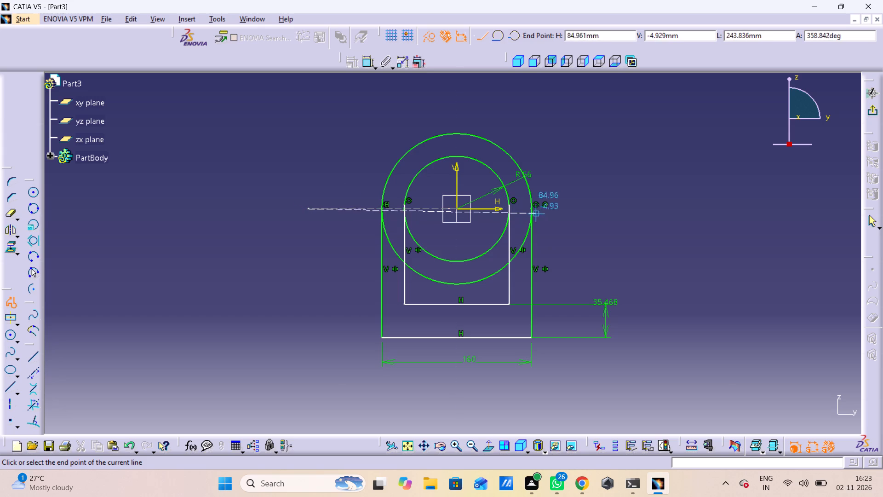
{"action": "left_click", "coordinate": [639, 209]}
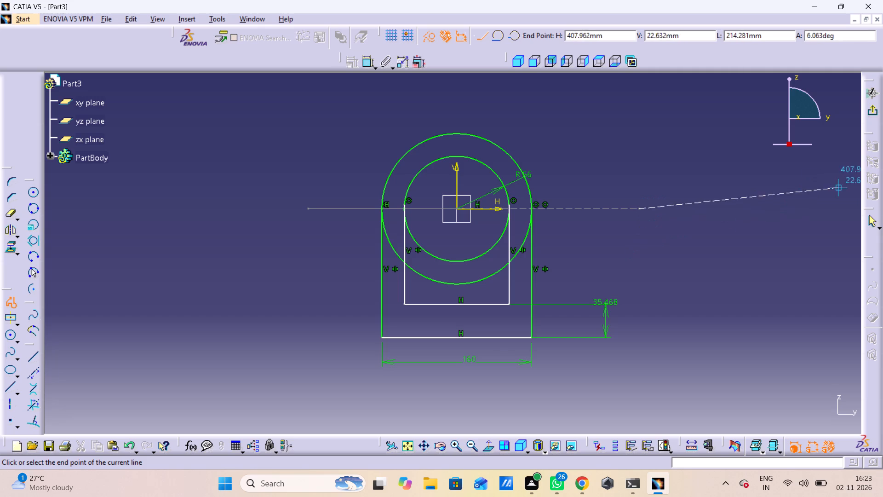
{"action": "left_click", "coordinate": [869, 219]}
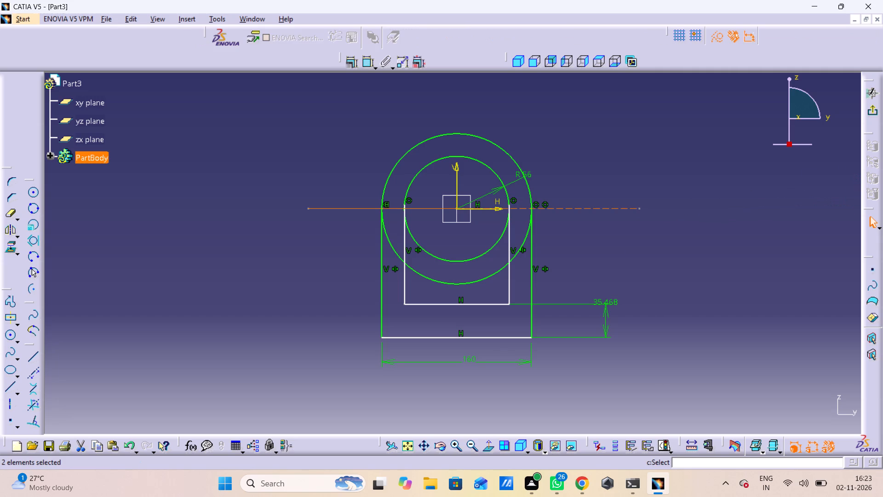
{"action": "middle_click_drag", "start_coordinate": [567, 226], "coordinate": [583, 189]}
{"action": "right_click", "coordinate": [569, 227]}
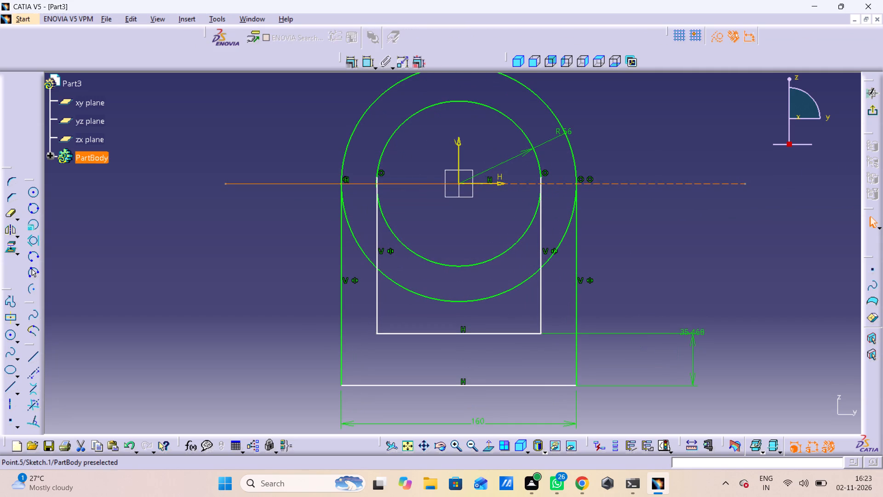
{"action": "left_click", "coordinate": [577, 177]}
{"action": "left_click", "coordinate": [612, 214]}
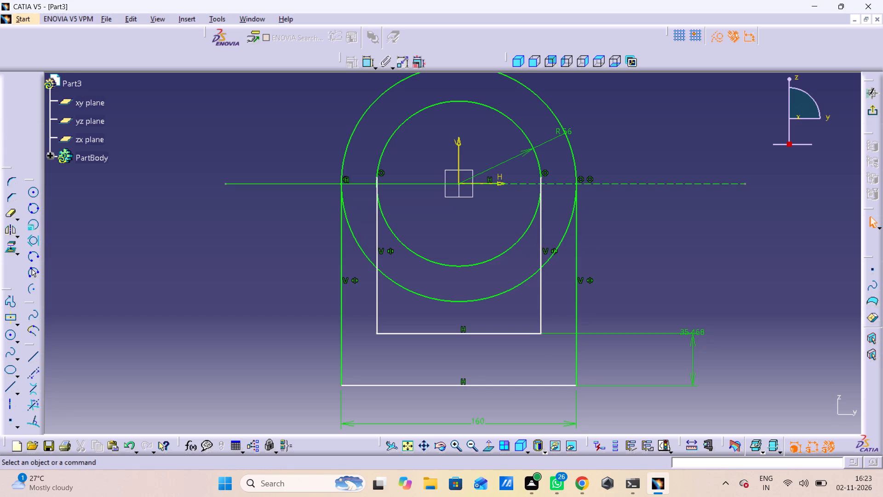
Trim away the lower arcs of the inner and outer circles, keeping only their upper halves above the U-shaped profiles.
{"action": "double_click", "coordinate": [14, 214]}
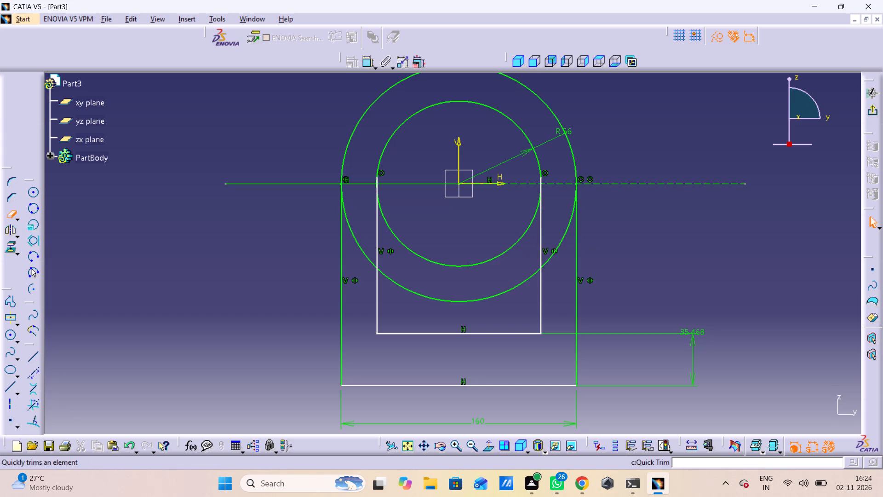
{"action": "left_click", "coordinate": [401, 242]}
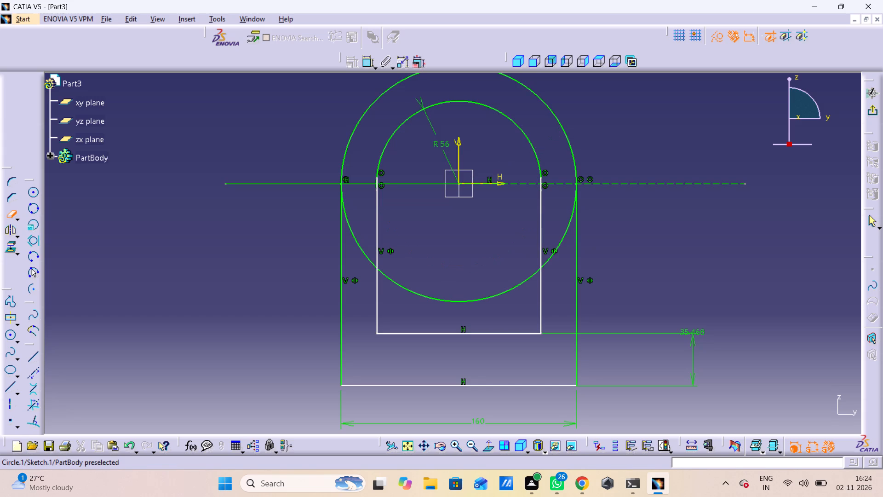
{"action": "left_click", "coordinate": [395, 282]}
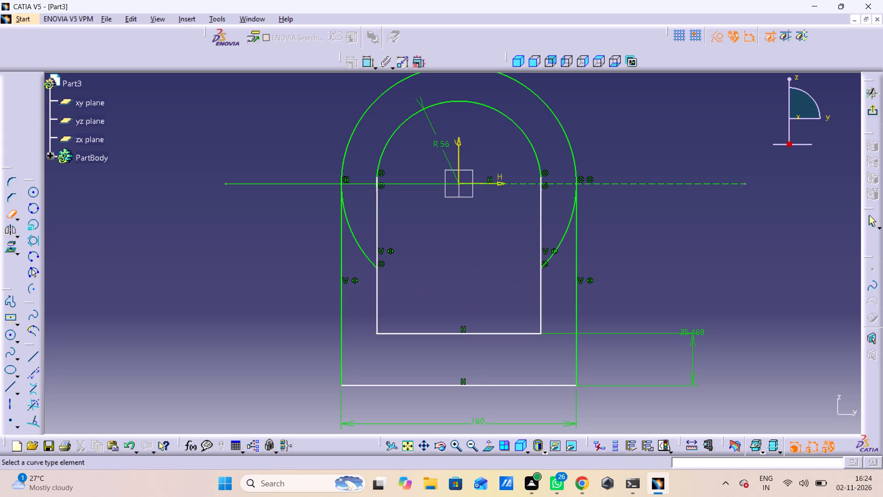
{"action": "left_click", "coordinate": [569, 229]}
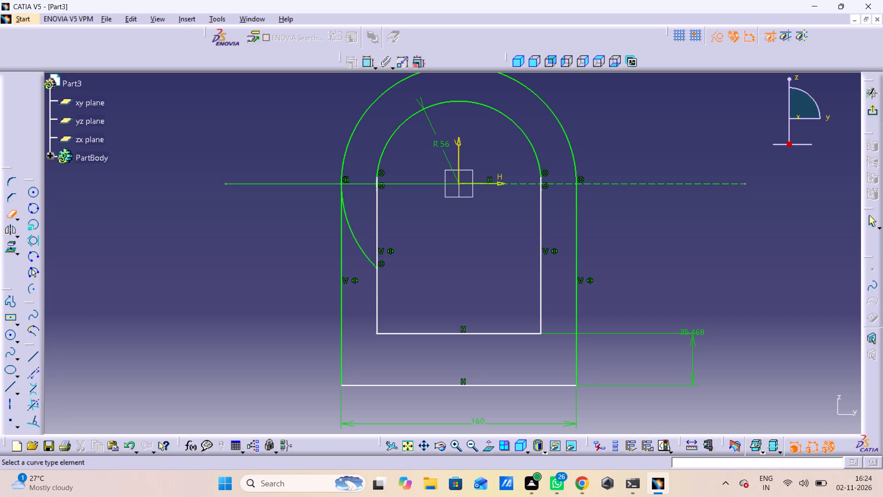
{"action": "left_click", "coordinate": [363, 251]}
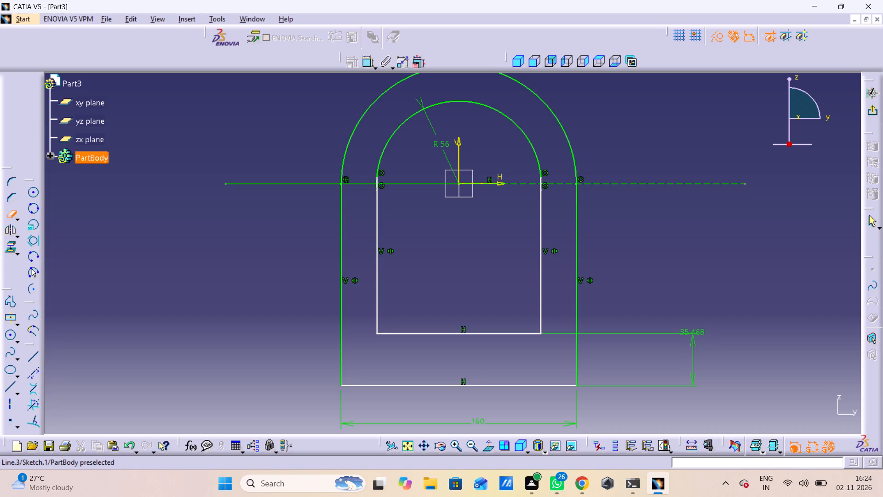
Trim the overlapping horizontal construction lines where they cross the inner and outer profiles, removing segments beyond, between and inside them.
{"action": "left_click_drag", "start_coordinate": [602, 204], "coordinate": [606, 199]}
{"action": "left_click", "coordinate": [608, 182]}
{"action": "left_click", "coordinate": [528, 185]}
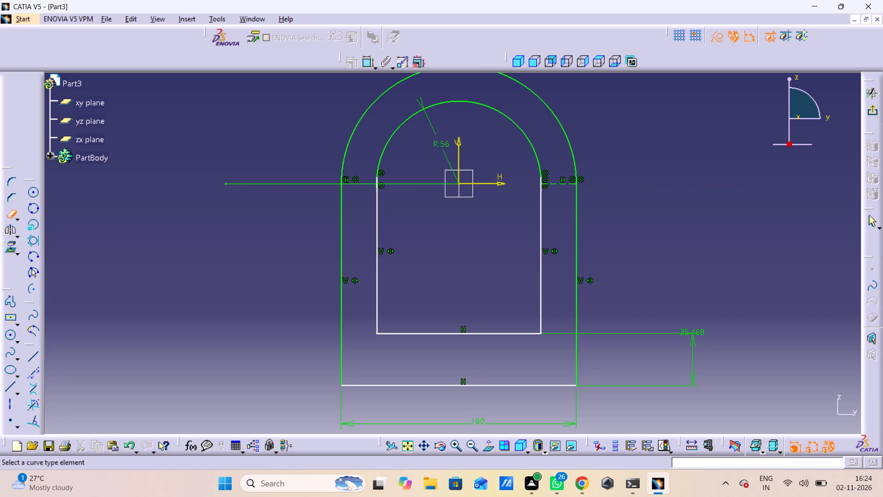
{"action": "left_click", "coordinate": [558, 186]}
{"action": "left_click", "coordinate": [560, 180]}
{"action": "left_click", "coordinate": [434, 185]}
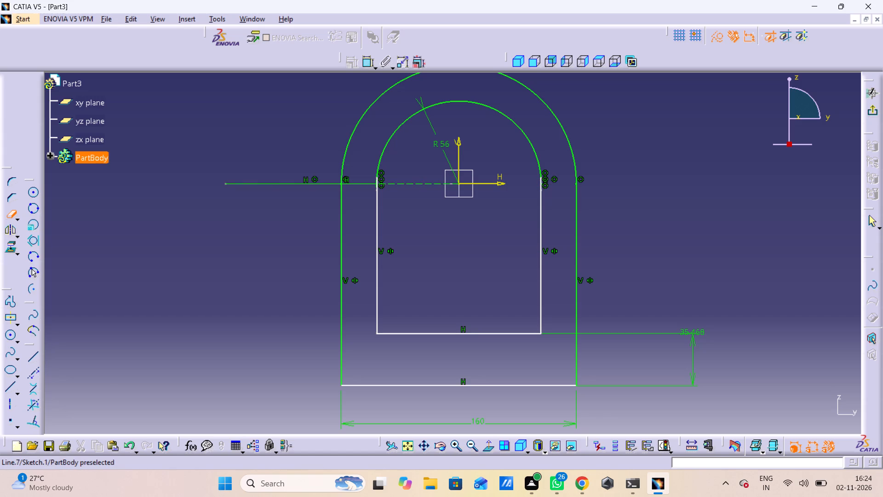
{"action": "left_click", "coordinate": [363, 184]}
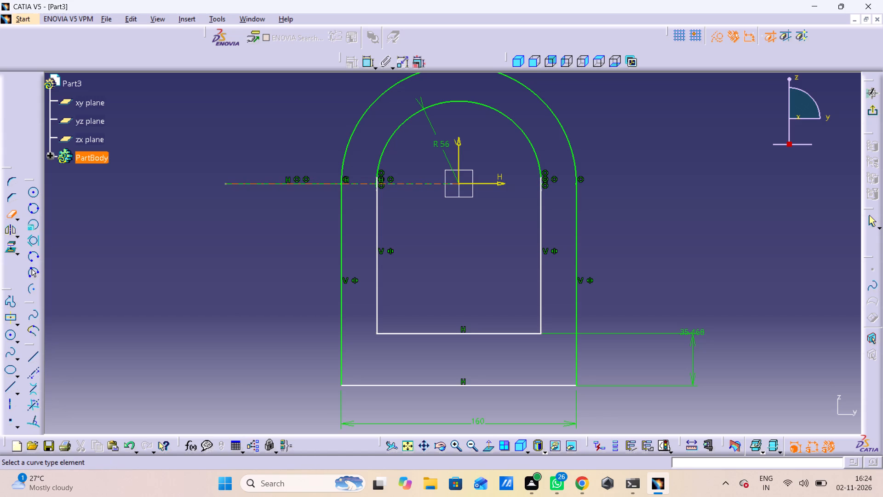
{"action": "right_click", "coordinate": [407, 184]}
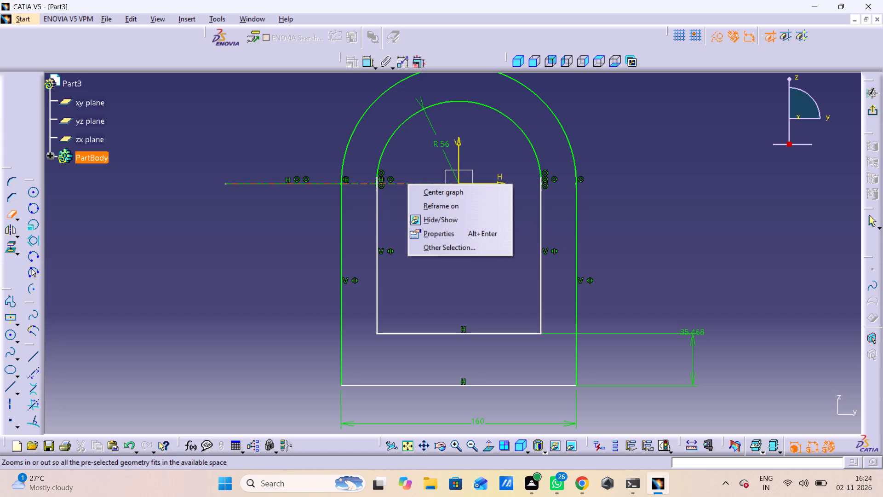
{"action": "left_click", "coordinate": [299, 210]}
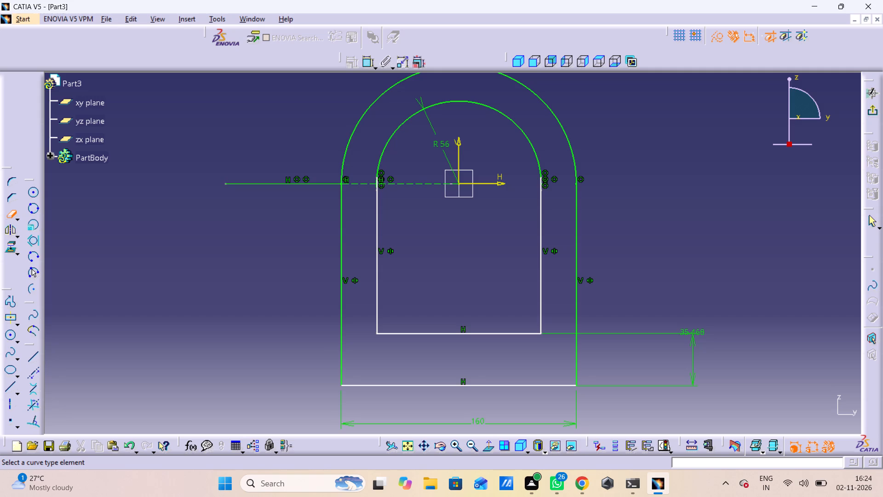
{"action": "right_click", "coordinate": [272, 182]}
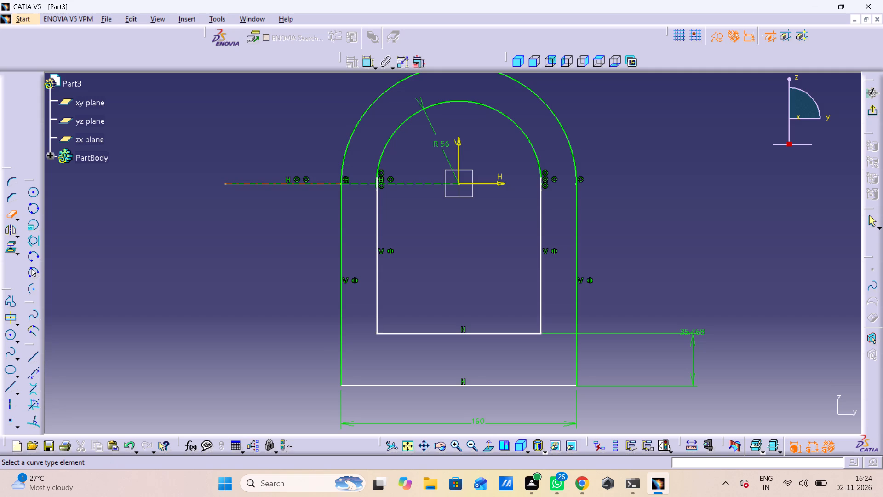
{"action": "left_click", "coordinate": [272, 183]}
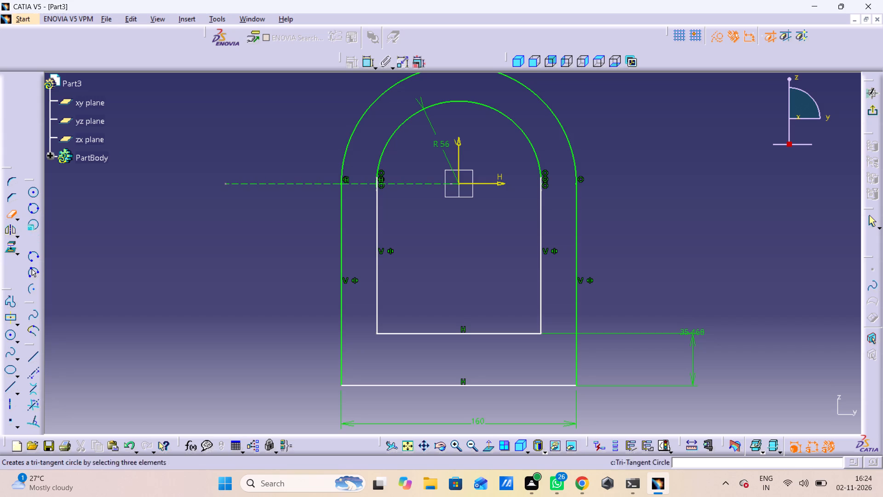
{"action": "left_click", "coordinate": [11, 212]}
Delete the dashed construction line that runs along the horizontal axis from the origin past the outer profile.
{"action": "right_click", "coordinate": [236, 179]}
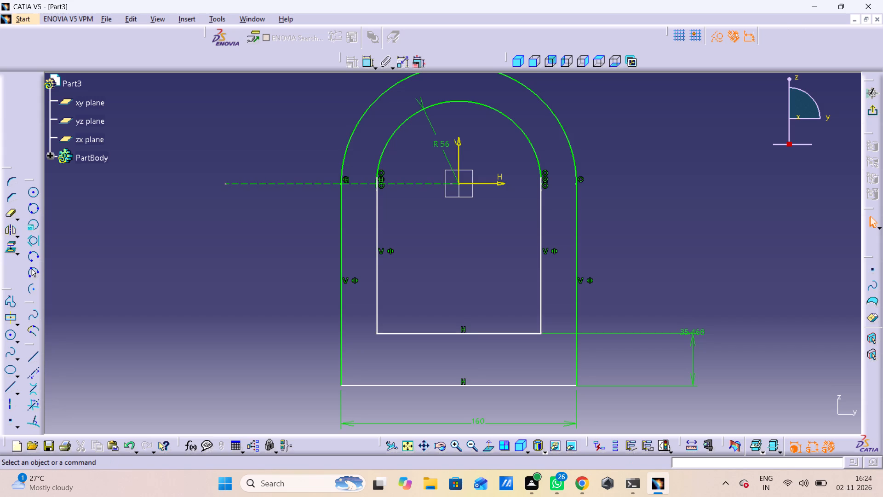
{"action": "right_click", "coordinate": [239, 183]}
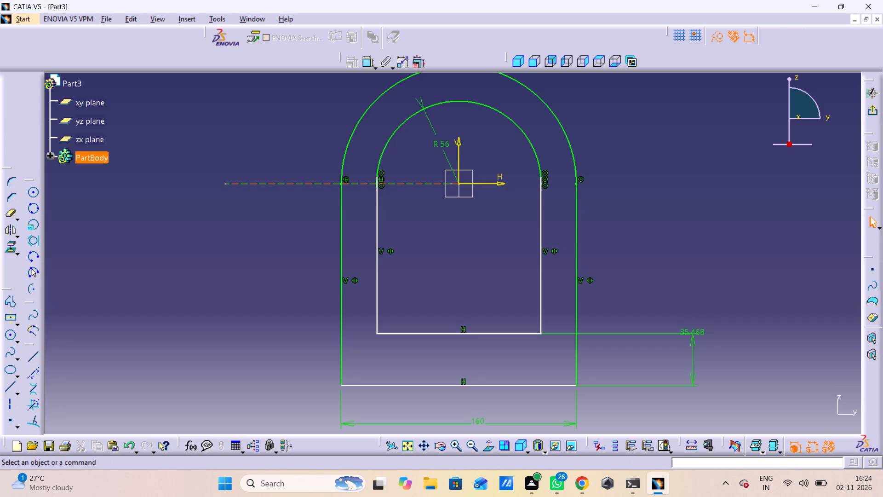
{"action": "right_click", "coordinate": [241, 185]}
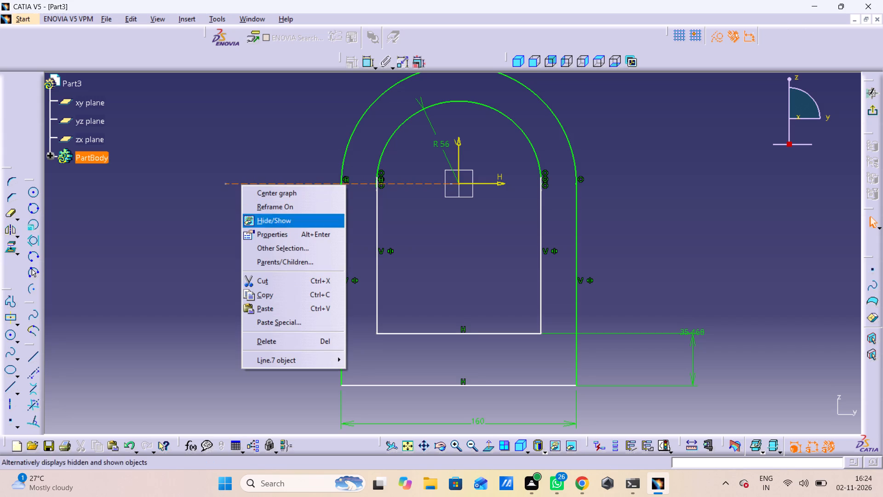
{"action": "left_click", "coordinate": [274, 341]}
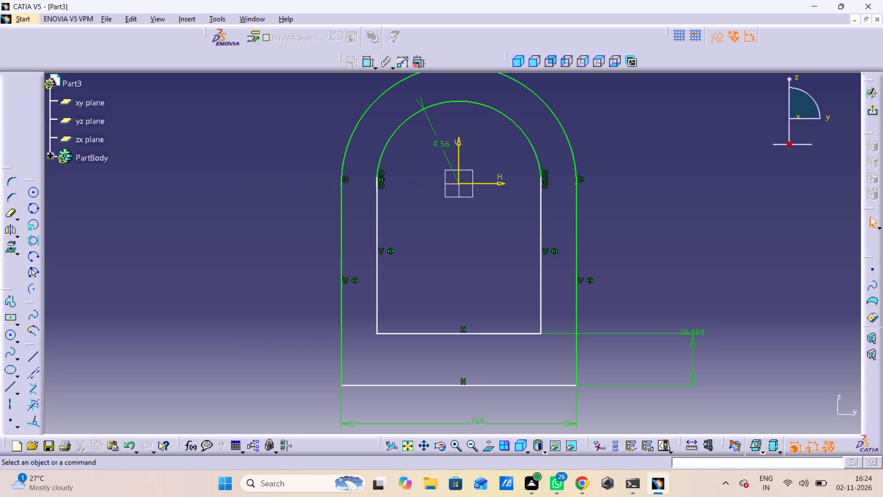
Examine up close the junction between the inner arc and the inner profile's left vertical line.
{"action": "middle_click_drag", "start_coordinate": [380, 187], "coordinate": [371, 156]}
{"action": "right_click", "coordinate": [380, 187]}
{"action": "middle_click_drag", "start_coordinate": [359, 152], "coordinate": [359, 139]}
{"action": "right_click", "coordinate": [359, 152]}
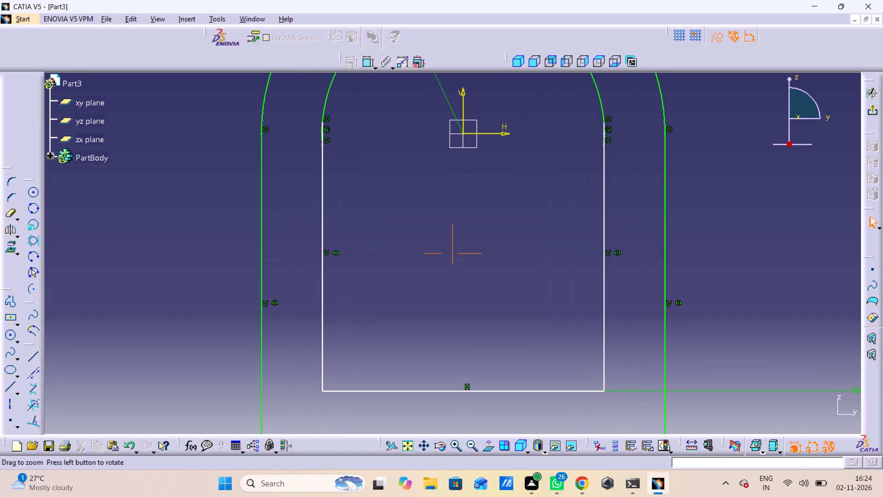
{"action": "middle_click_drag", "start_coordinate": [359, 139], "coordinate": [361, 141]}
{"action": "right_click", "coordinate": [361, 141]}
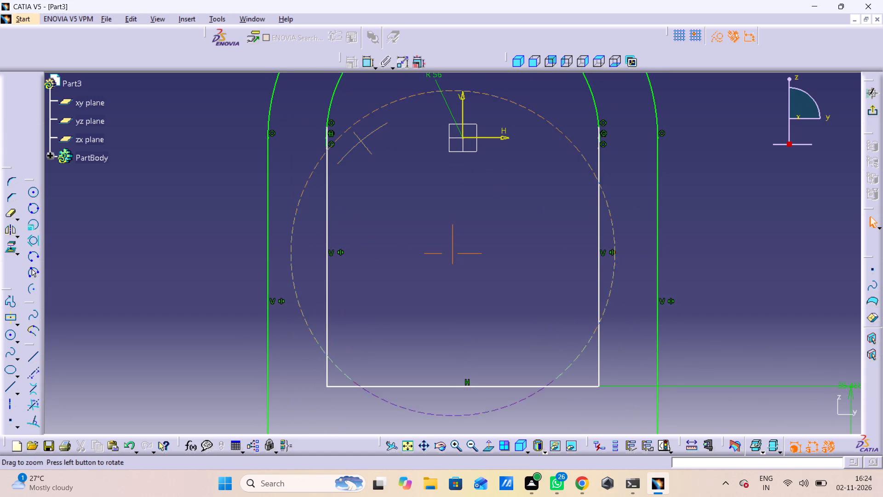
{"action": "middle_click_drag", "start_coordinate": [361, 141], "coordinate": [361, 94]}
{"action": "middle_click_drag", "start_coordinate": [329, 175], "coordinate": [390, 322]}
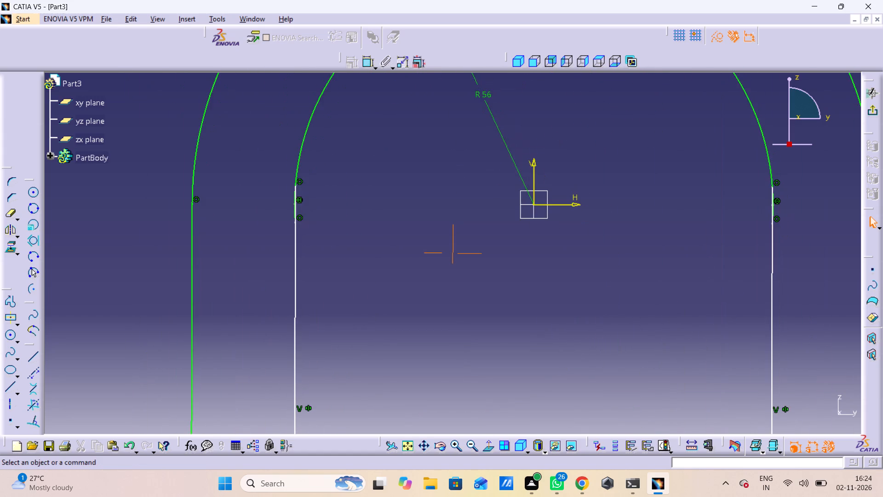
{"action": "middle_click_drag", "start_coordinate": [319, 224], "coordinate": [311, 161]}
{"action": "right_click", "coordinate": [318, 223]}
{"action": "middle_click_drag", "start_coordinate": [307, 166], "coordinate": [428, 321]}
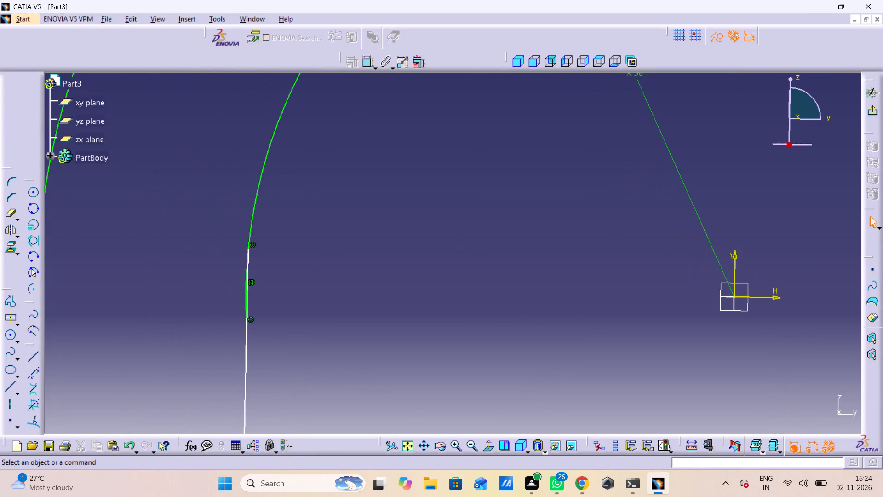
{"action": "left_click", "coordinate": [246, 312]}
{"action": "middle_click", "coordinate": [304, 294]}
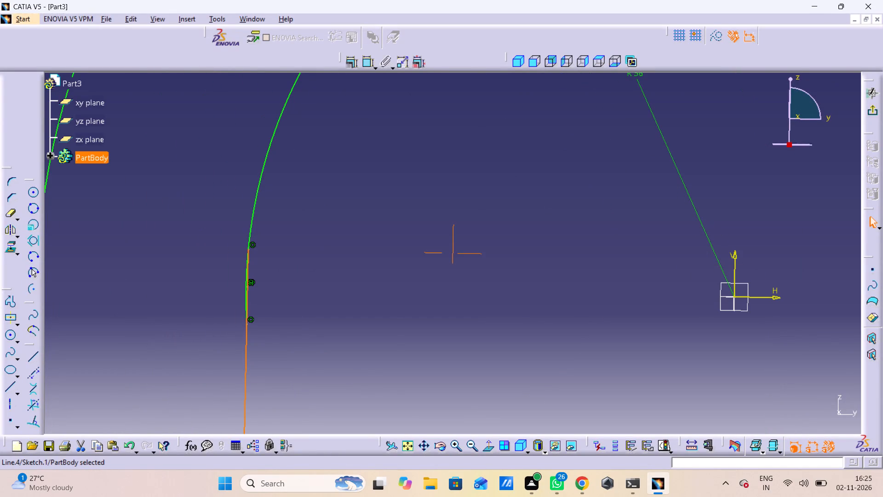
{"action": "left_click", "coordinate": [125, 234]}
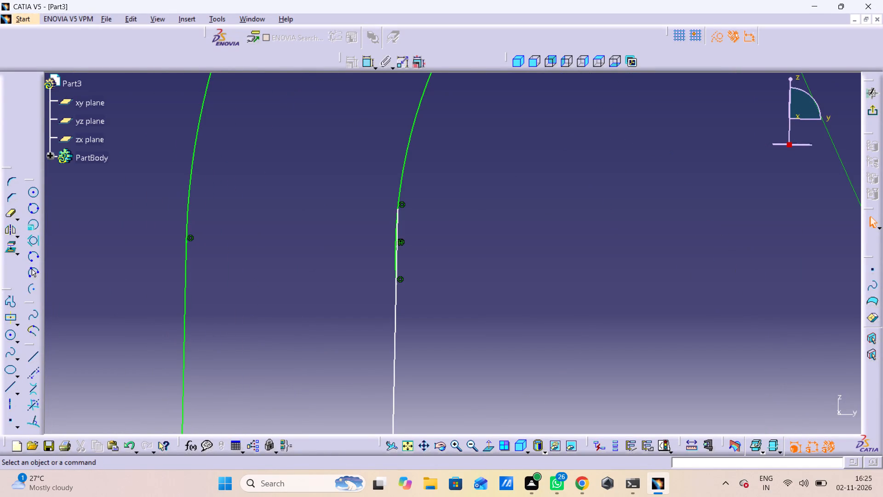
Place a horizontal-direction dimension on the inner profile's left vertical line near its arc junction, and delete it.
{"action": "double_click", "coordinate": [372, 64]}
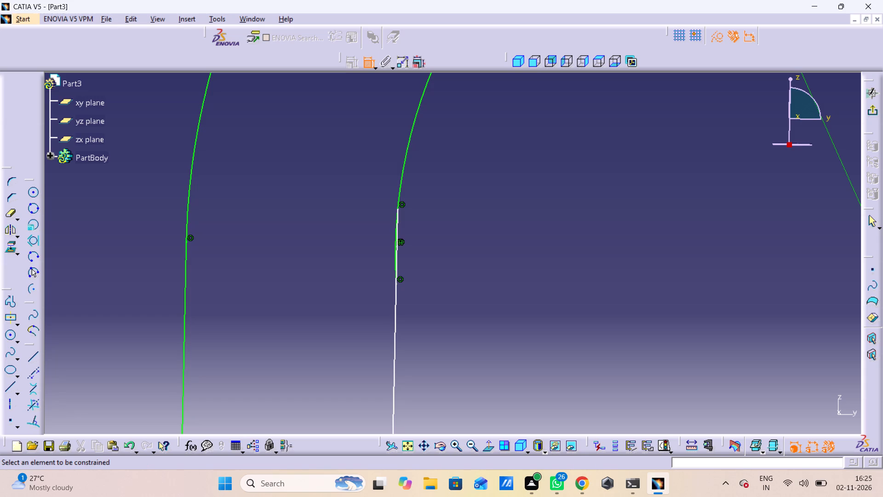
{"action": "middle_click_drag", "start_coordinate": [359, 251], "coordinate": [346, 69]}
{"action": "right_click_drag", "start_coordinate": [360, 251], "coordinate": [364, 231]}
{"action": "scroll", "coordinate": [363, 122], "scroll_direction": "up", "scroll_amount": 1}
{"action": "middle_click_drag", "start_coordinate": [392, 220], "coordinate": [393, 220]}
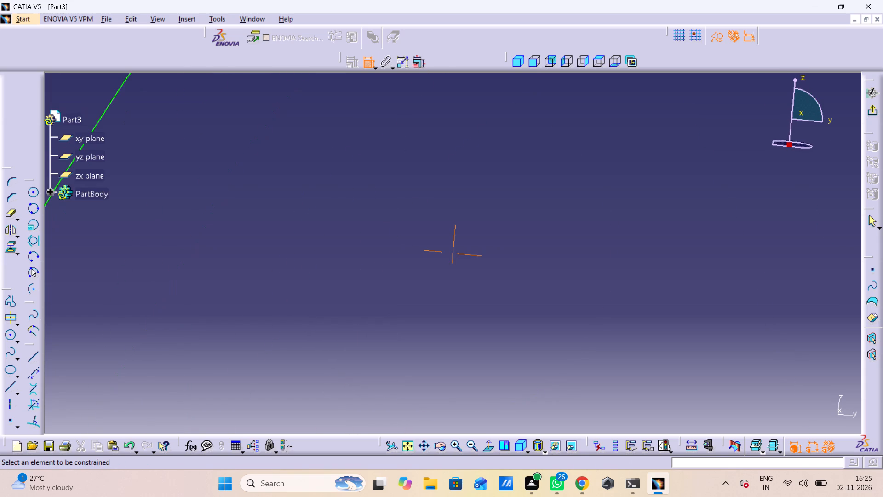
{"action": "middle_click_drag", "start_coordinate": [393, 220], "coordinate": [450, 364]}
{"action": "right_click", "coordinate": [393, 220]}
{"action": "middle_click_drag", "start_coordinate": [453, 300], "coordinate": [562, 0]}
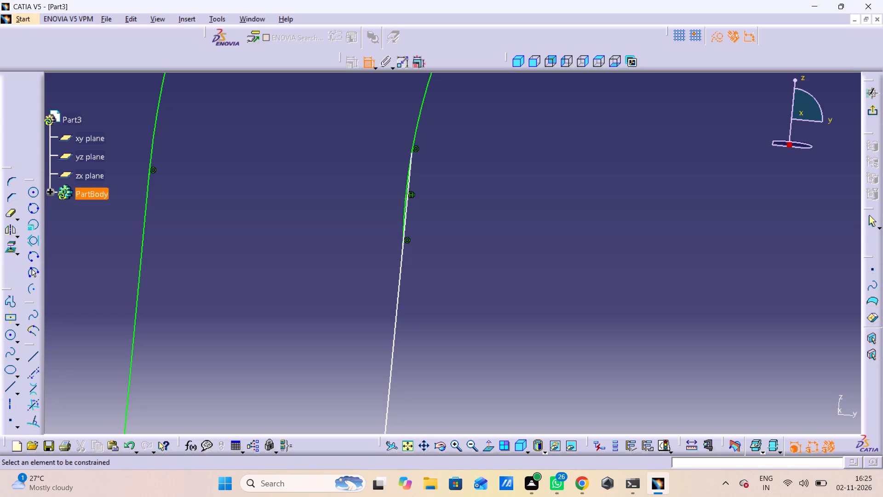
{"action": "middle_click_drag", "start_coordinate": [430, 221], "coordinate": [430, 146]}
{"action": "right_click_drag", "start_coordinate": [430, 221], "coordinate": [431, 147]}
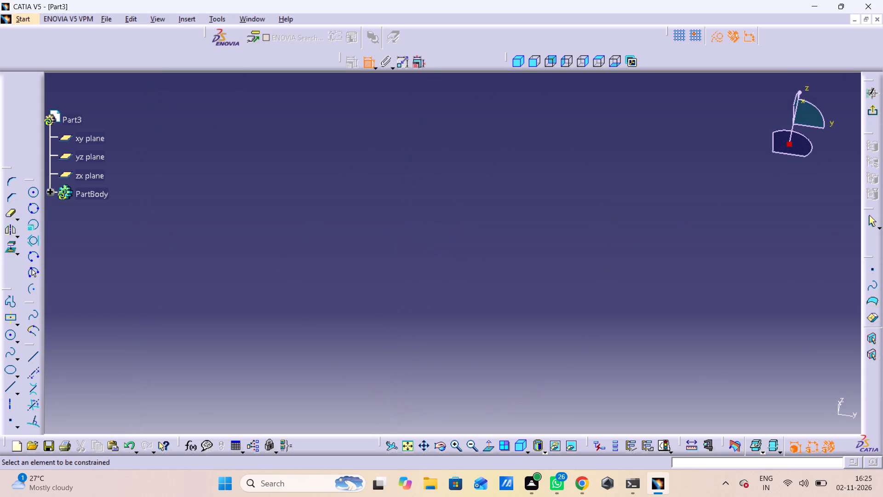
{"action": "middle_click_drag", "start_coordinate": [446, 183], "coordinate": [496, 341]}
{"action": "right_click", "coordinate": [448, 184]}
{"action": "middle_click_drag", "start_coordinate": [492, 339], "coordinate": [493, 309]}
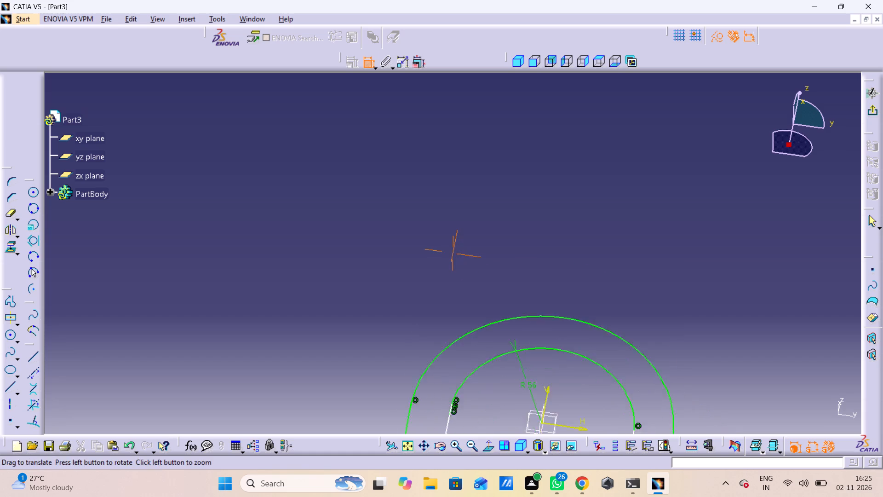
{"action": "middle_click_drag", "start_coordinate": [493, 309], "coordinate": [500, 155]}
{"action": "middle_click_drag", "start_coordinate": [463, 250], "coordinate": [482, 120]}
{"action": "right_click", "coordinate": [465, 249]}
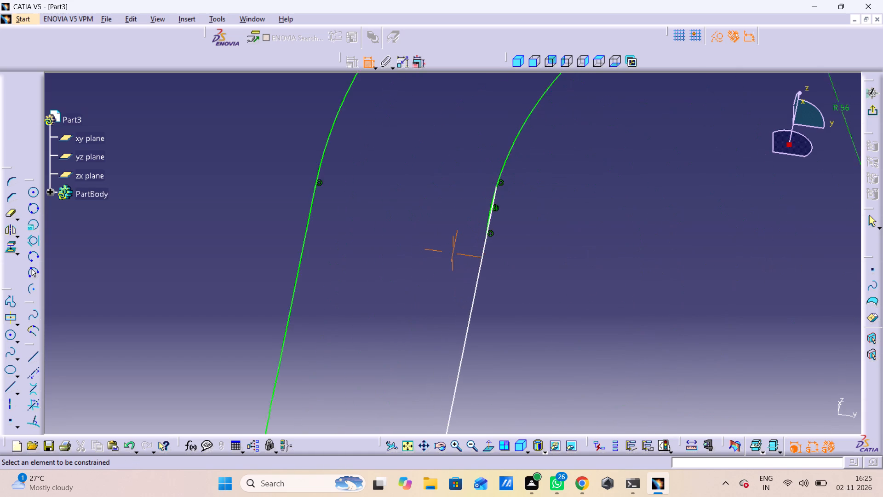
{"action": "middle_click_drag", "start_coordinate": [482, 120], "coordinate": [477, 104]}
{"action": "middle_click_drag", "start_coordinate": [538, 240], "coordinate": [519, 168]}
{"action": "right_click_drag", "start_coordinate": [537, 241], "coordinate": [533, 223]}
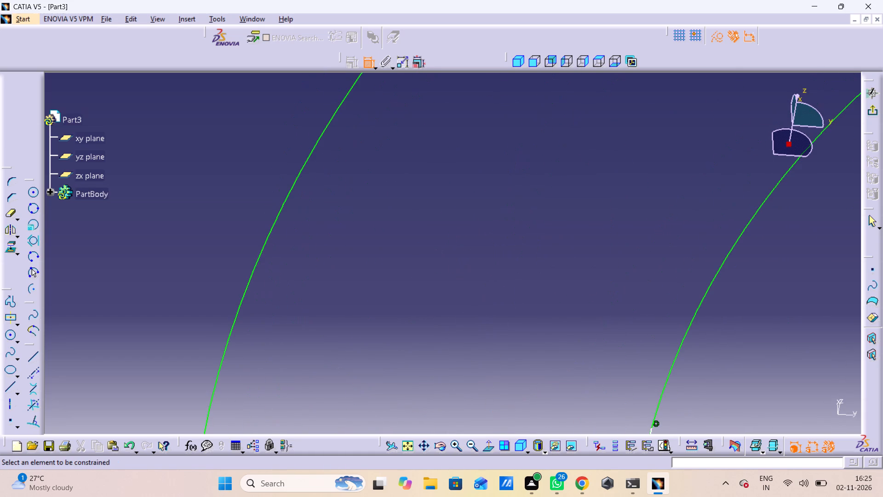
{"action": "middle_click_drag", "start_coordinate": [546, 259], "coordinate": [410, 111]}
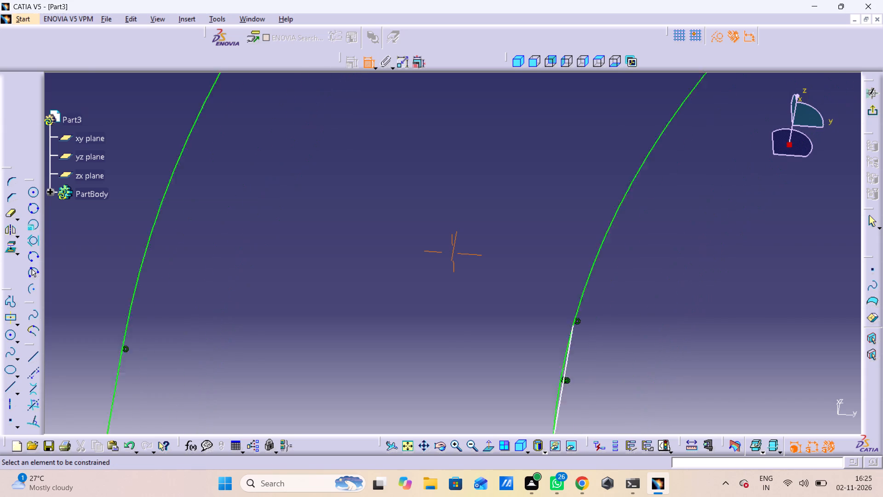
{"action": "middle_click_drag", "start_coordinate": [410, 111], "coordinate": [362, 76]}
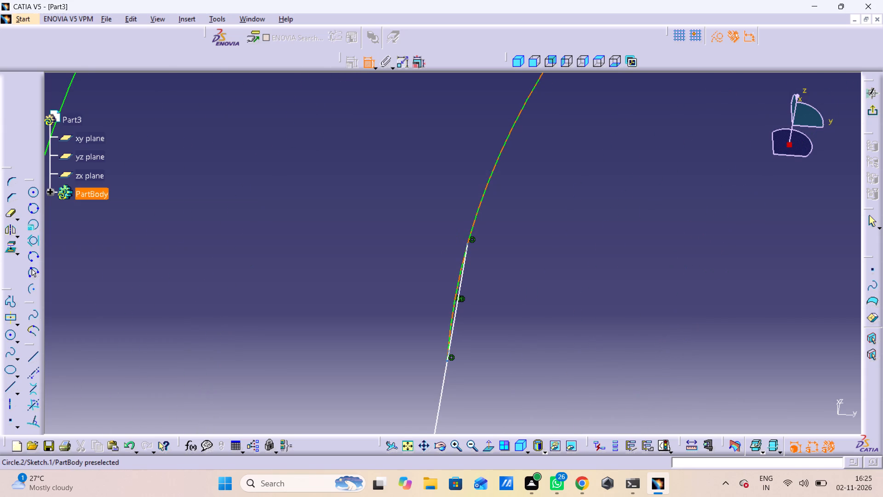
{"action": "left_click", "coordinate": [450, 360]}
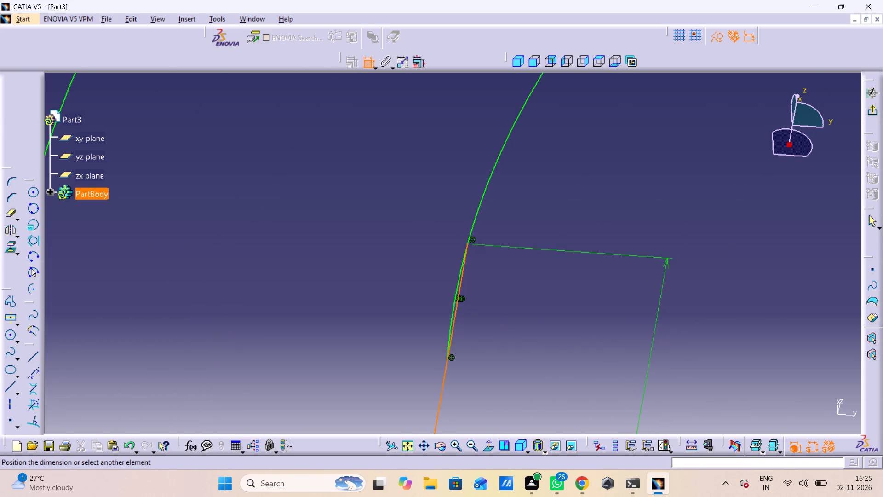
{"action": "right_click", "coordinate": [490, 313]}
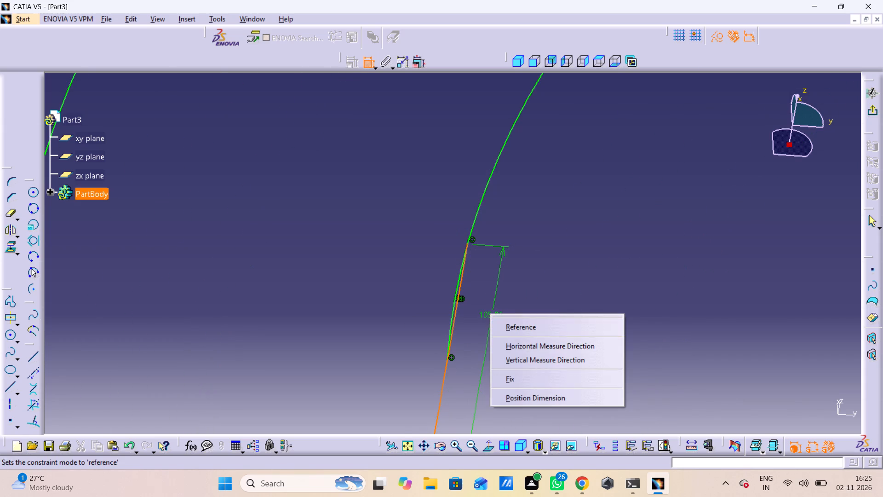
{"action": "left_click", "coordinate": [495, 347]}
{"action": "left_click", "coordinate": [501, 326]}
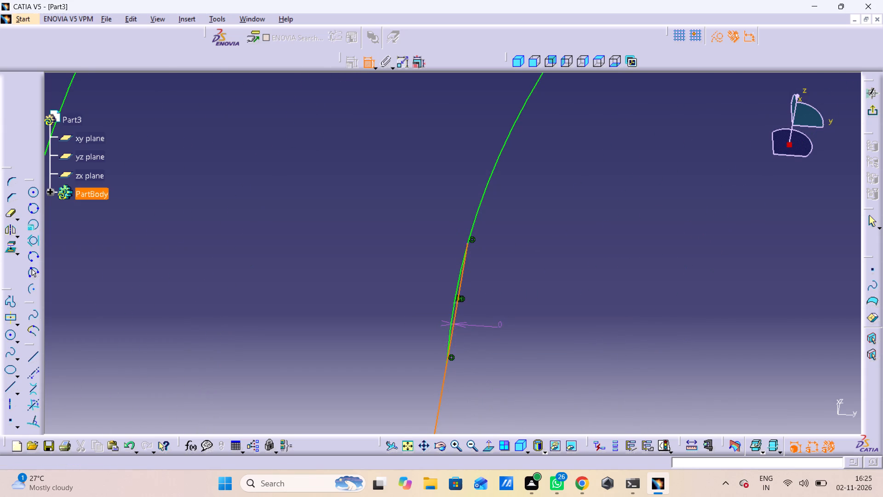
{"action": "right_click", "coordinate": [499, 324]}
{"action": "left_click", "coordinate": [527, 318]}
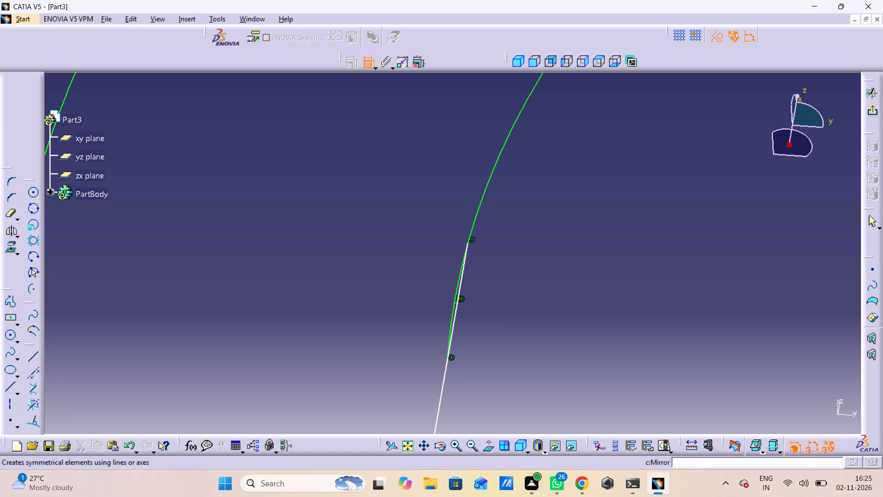
Trim away the two short inner-arc pieces that overlap the upper end of the inner profile's left vertical line.
{"action": "double_click", "coordinate": [12, 215]}
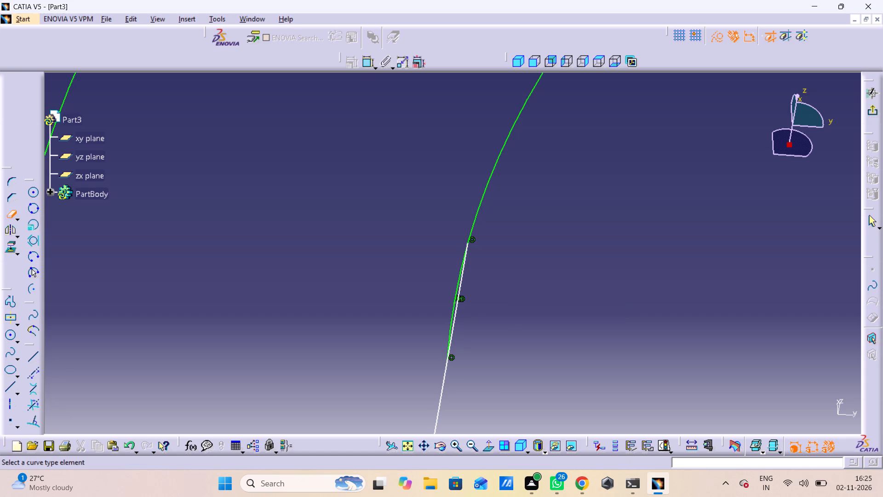
{"action": "left_click", "coordinate": [455, 294]}
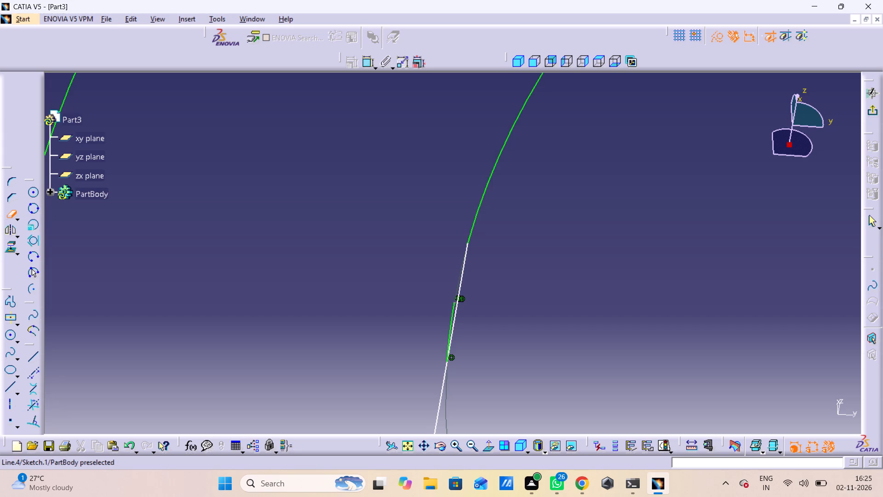
{"action": "left_click", "coordinate": [450, 313]}
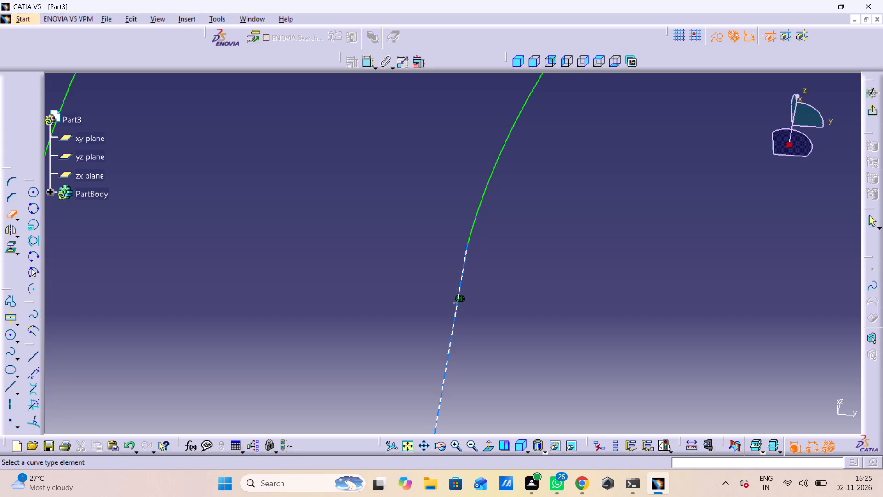
{"action": "left_click", "coordinate": [475, 254]}
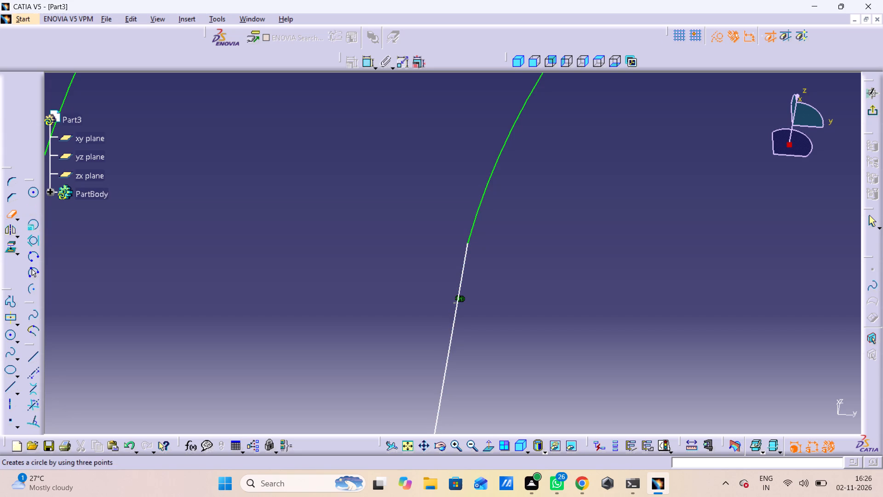
{"action": "left_click", "coordinate": [12, 215]}
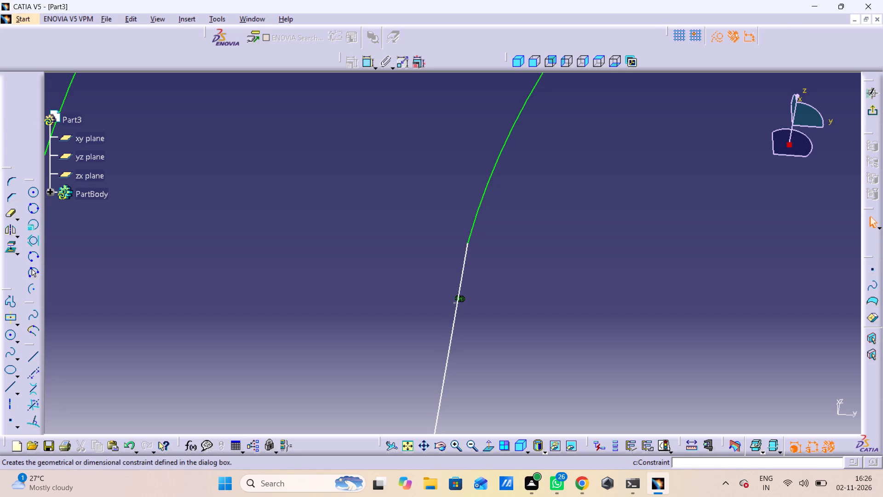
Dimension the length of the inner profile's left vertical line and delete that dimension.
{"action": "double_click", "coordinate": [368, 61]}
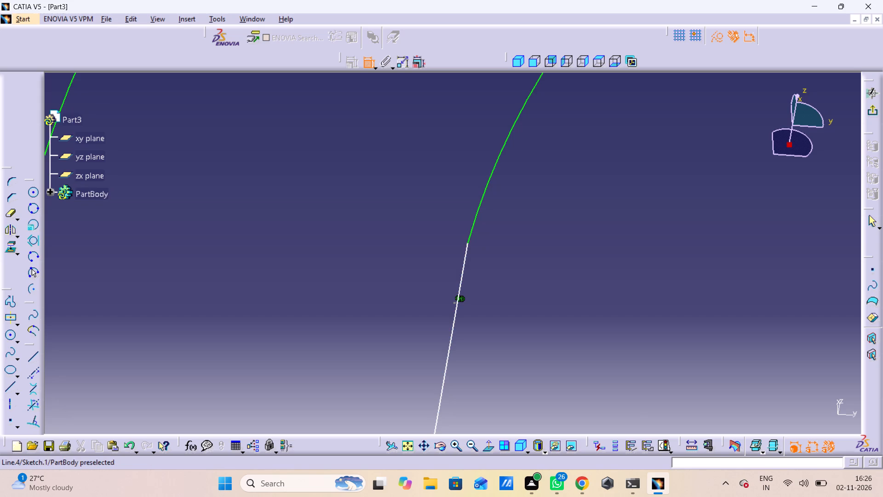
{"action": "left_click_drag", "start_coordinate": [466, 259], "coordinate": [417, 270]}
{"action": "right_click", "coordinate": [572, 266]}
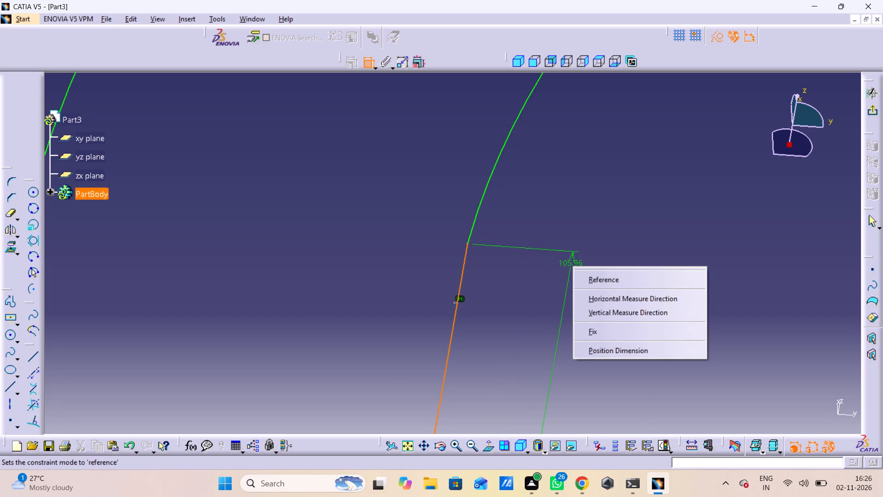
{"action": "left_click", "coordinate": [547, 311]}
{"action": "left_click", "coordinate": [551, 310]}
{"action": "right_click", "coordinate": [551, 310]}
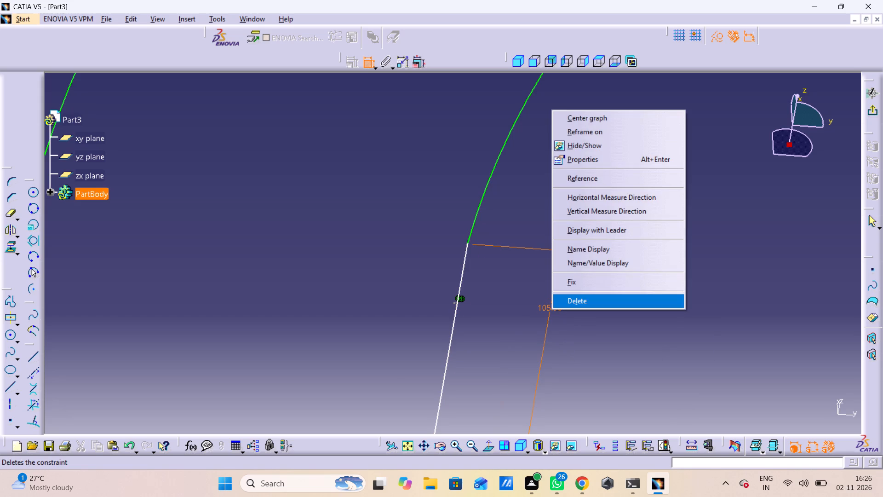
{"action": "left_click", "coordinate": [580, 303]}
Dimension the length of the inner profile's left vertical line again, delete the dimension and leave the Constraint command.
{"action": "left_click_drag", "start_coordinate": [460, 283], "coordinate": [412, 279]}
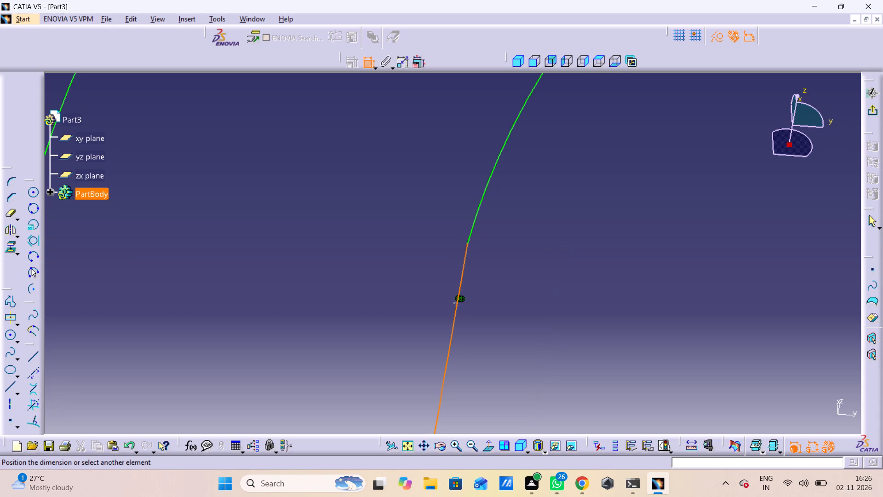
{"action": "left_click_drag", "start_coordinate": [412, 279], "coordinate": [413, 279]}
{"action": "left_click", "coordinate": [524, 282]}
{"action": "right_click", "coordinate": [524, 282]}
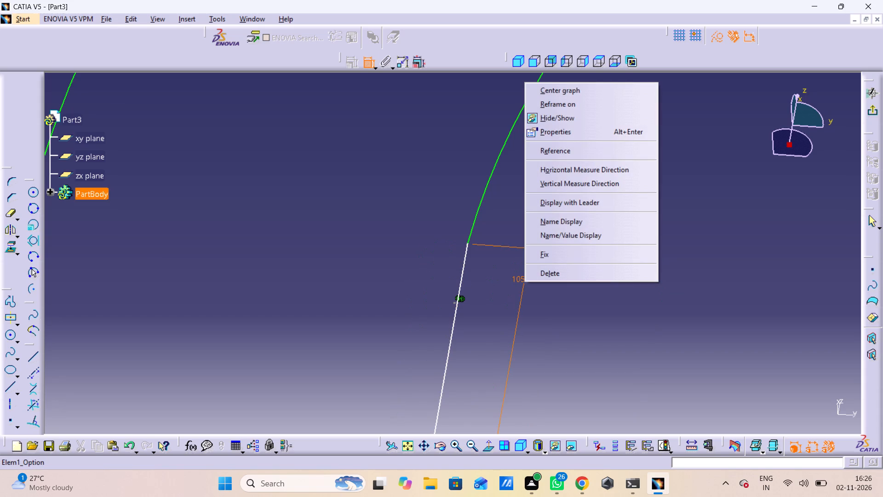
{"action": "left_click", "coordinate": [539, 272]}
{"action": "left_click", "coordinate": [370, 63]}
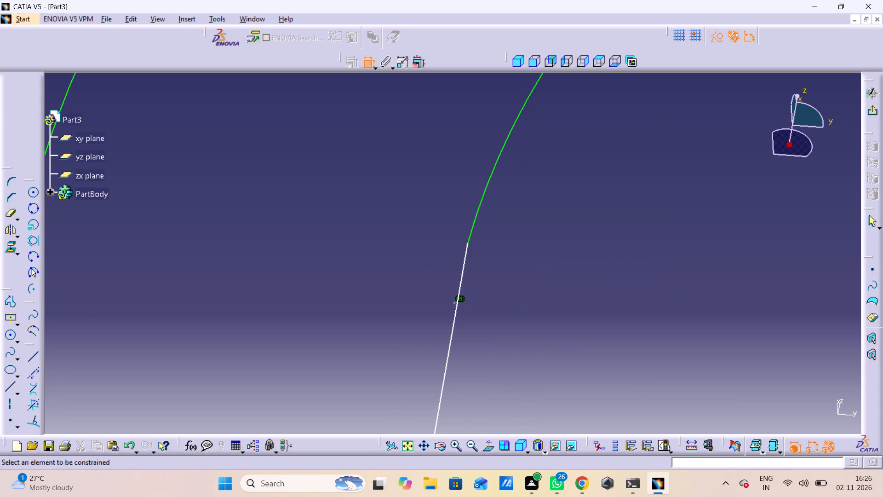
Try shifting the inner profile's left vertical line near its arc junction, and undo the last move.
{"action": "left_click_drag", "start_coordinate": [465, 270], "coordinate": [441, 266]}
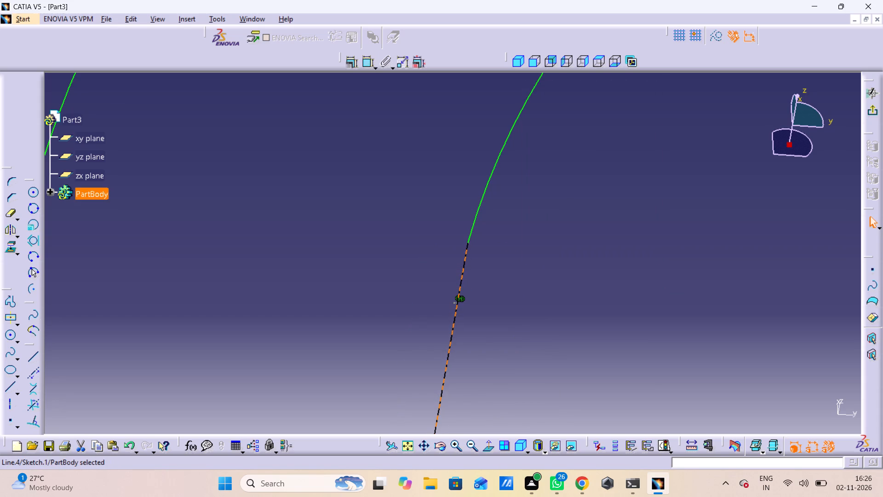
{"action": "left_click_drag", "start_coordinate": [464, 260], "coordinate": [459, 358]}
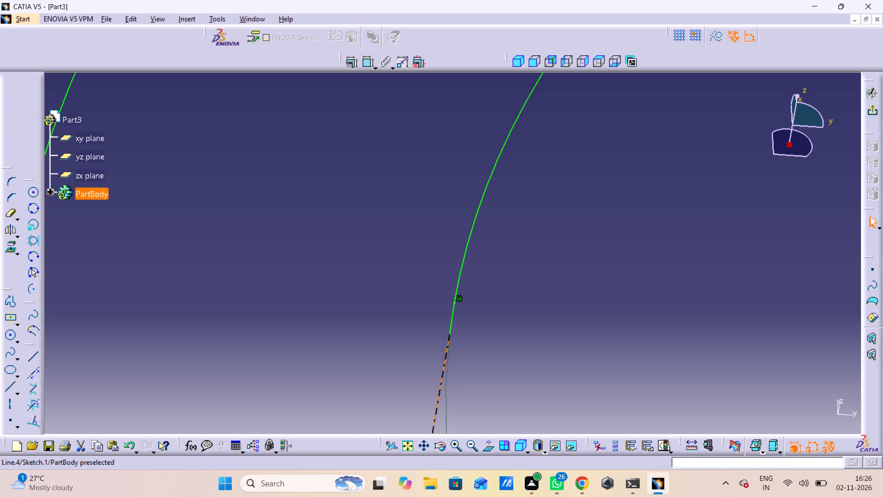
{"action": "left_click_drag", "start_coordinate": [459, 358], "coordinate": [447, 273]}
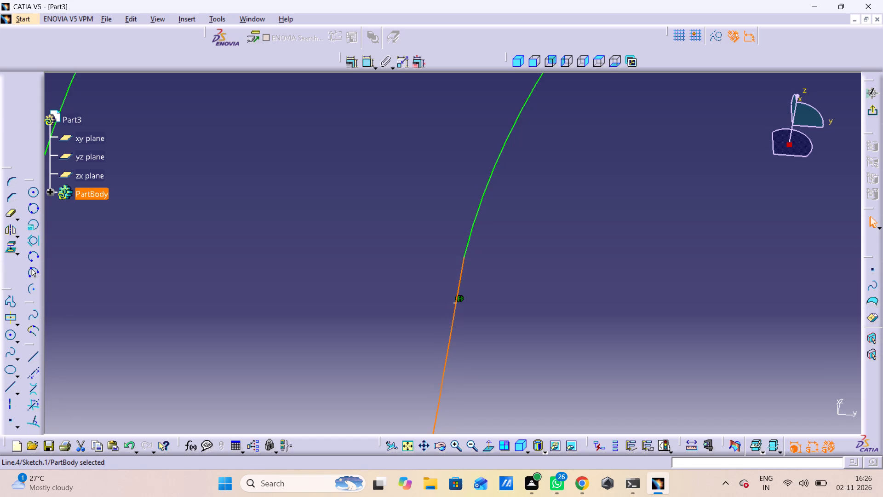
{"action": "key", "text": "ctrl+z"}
Set the distance between the bottom lines of the inner and outer profiles to 24 mm.
{"action": "middle_click_drag", "start_coordinate": [542, 275], "coordinate": [541, 275]}
{"action": "right_click", "coordinate": [542, 275]}
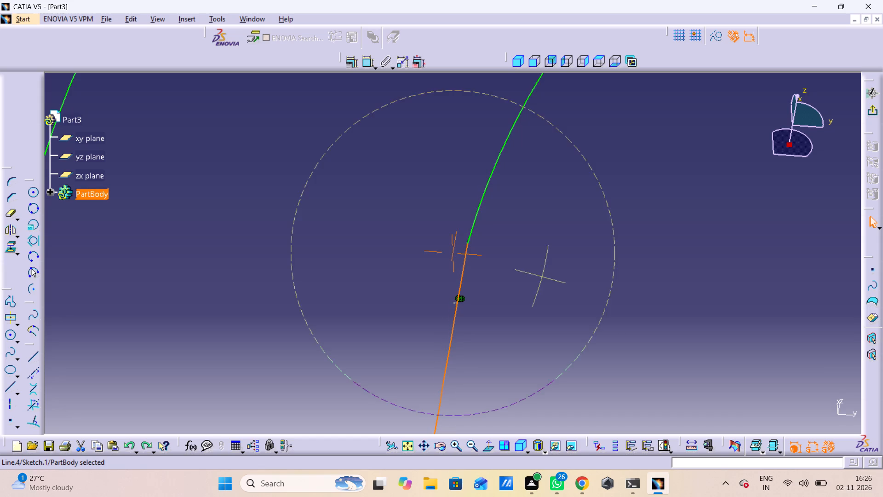
{"action": "middle_click_drag", "start_coordinate": [541, 275], "coordinate": [596, 480]}
{"action": "left_click", "coordinate": [588, 309]}
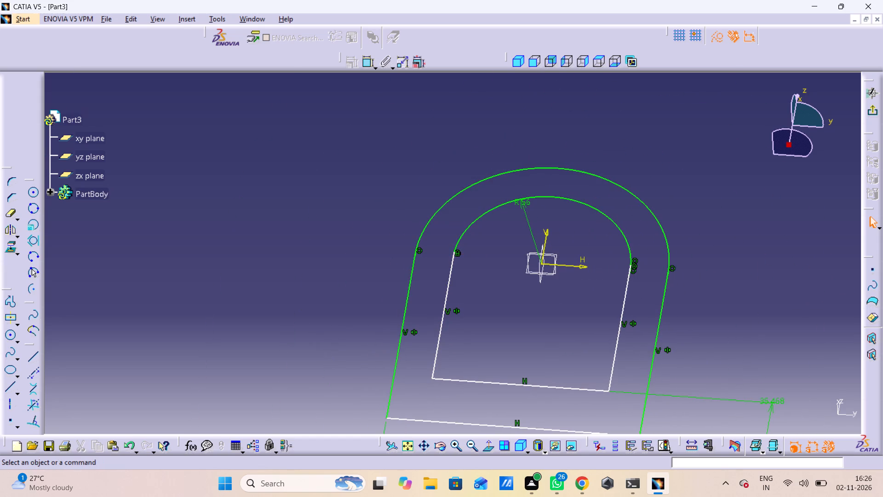
{"action": "middle_click", "coordinate": [756, 292]}
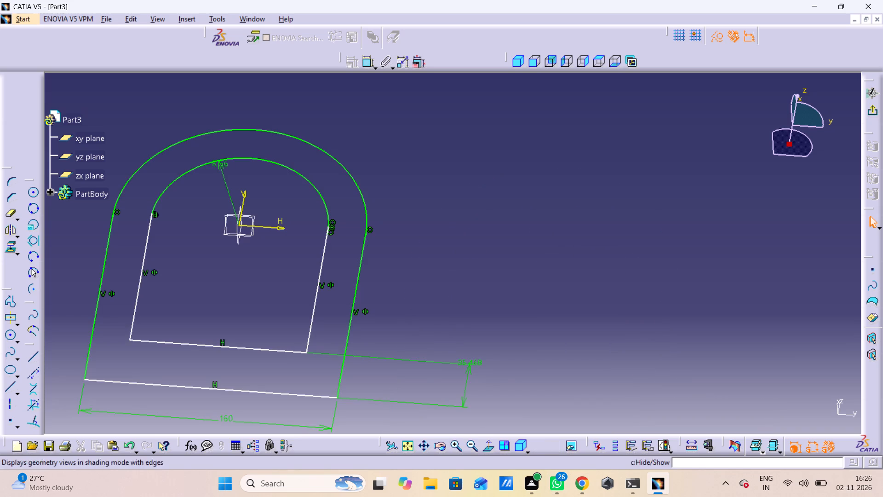
{"action": "left_click", "coordinate": [483, 451]}
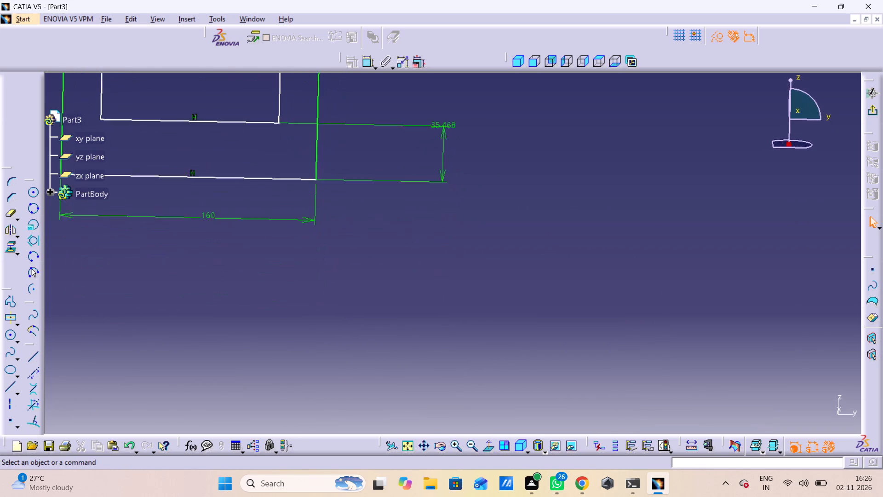
{"action": "middle_click_drag", "start_coordinate": [540, 311], "coordinate": [555, 349]}
{"action": "right_click", "coordinate": [540, 311]}
{"action": "middle_click_drag", "start_coordinate": [528, 299], "coordinate": [645, 445]}
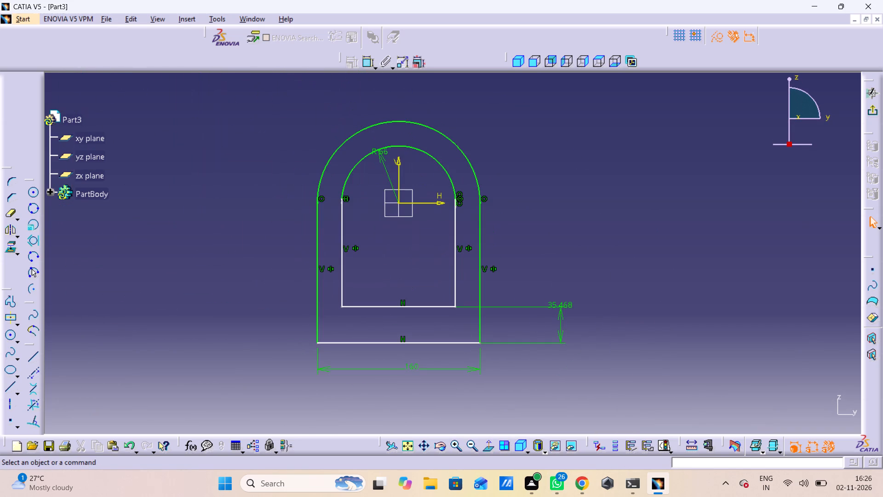
{"action": "left_click_drag", "start_coordinate": [558, 303], "coordinate": [595, 326]}
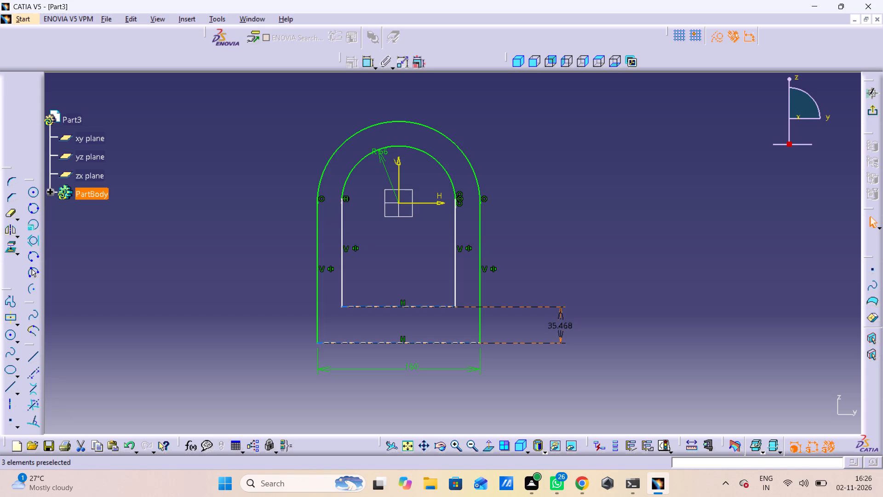
{"action": "triple_click", "coordinate": [559, 323]}
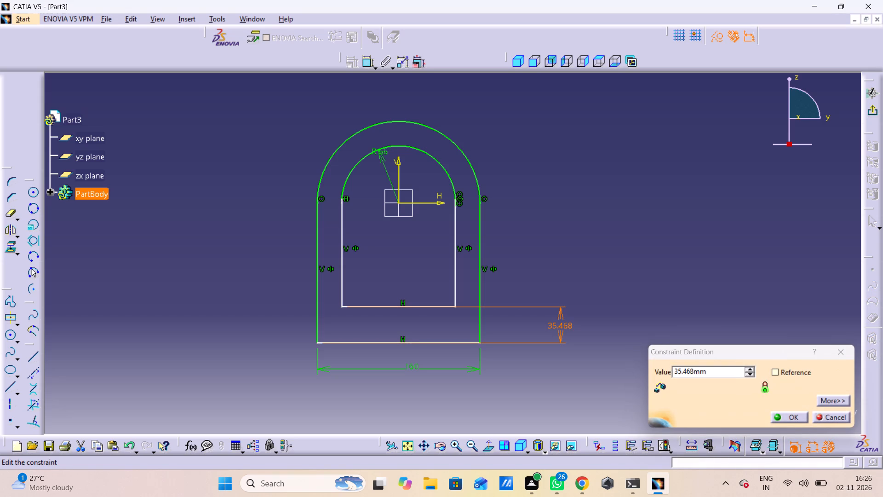
{"action": "left_click_drag", "start_coordinate": [733, 376], "coordinate": [670, 380]}
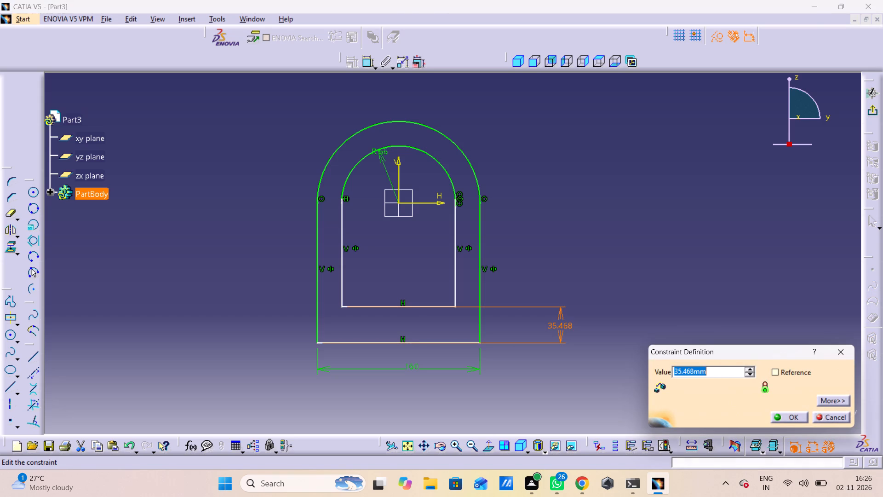
{"action": "type", "text": "24"}
{"action": "key", "text": "Return"}
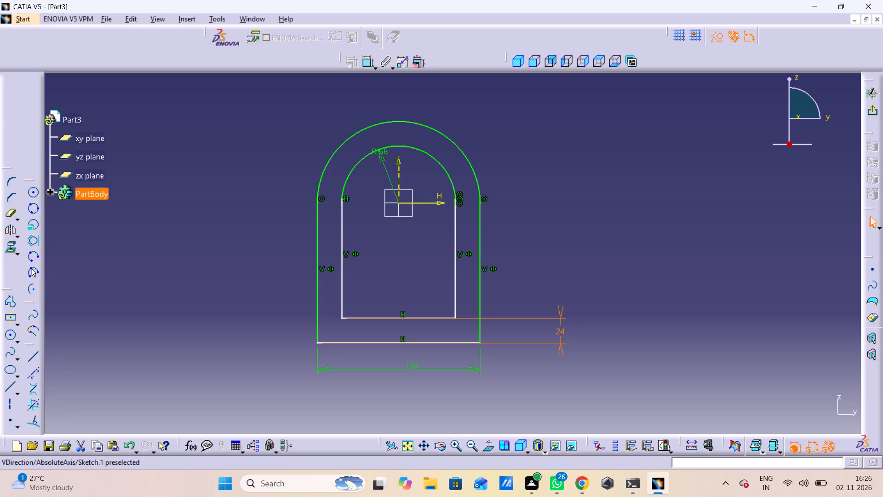
{"action": "left_click", "coordinate": [535, 264]}
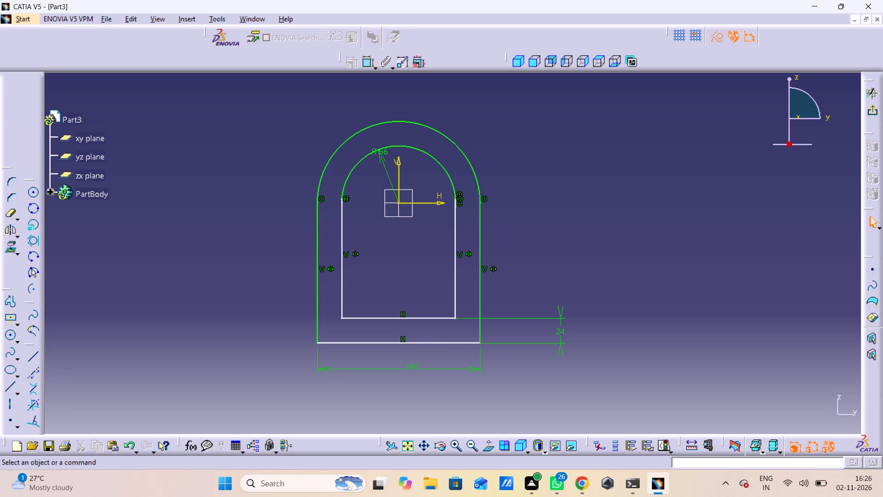
Dimension the vertical distance from the sketch origin to the outer profile's bottom line and set it to 124 mm.
{"action": "double_click", "coordinate": [368, 60]}
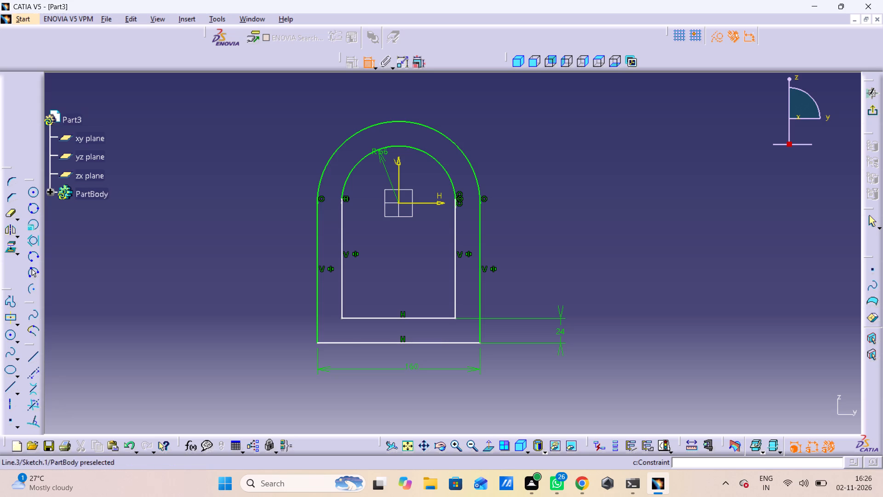
{"action": "left_click", "coordinate": [456, 340]}
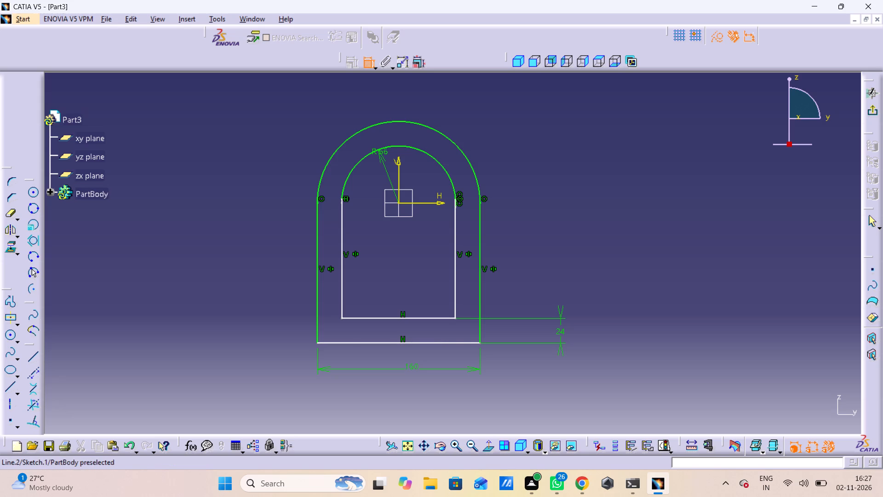
{"action": "left_click", "coordinate": [455, 344]}
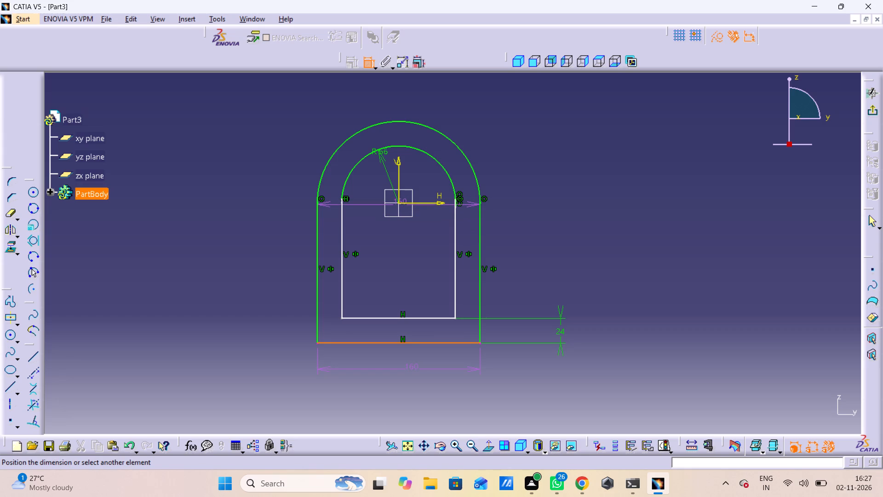
{"action": "left_click", "coordinate": [401, 202]}
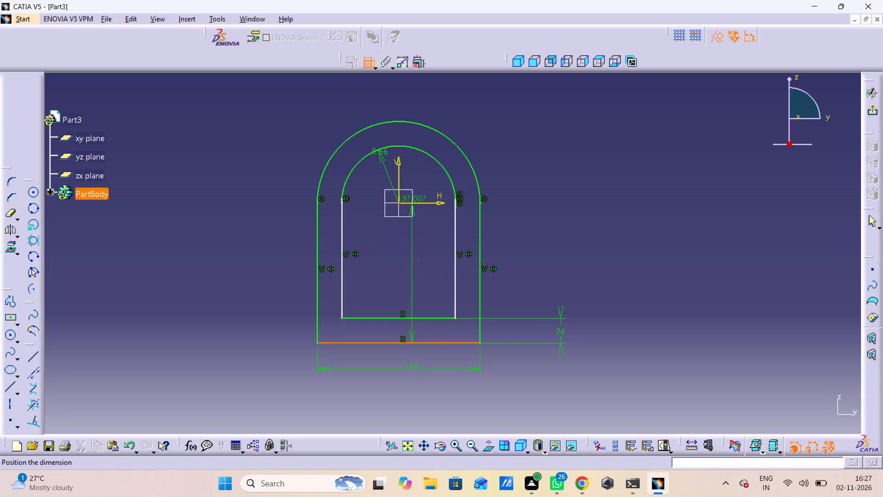
{"action": "left_click", "coordinate": [531, 163]}
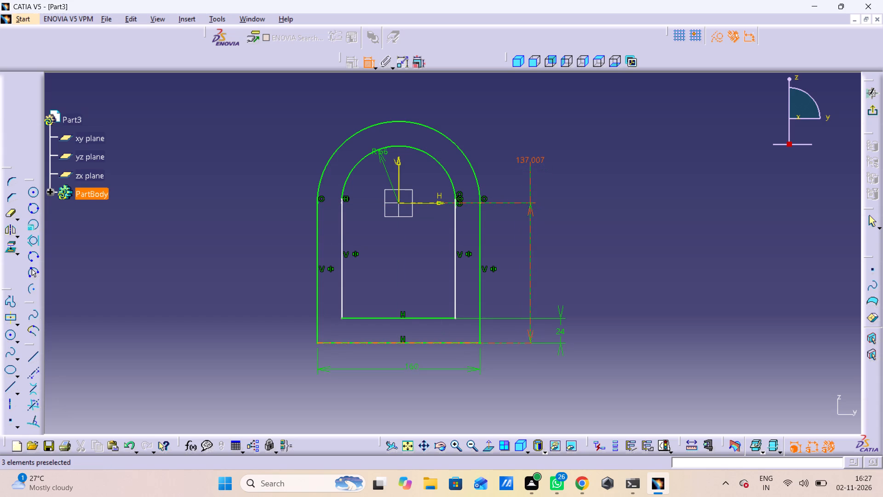
{"action": "double_click", "coordinate": [528, 157]}
{"action": "type", "text": "12"}
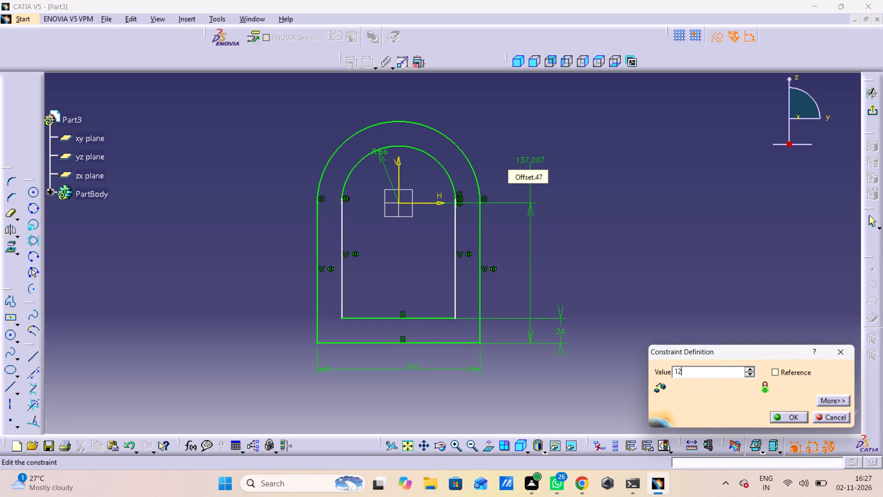
{"action": "key", "text": "4"}
{"action": "key", "text": "Return"}
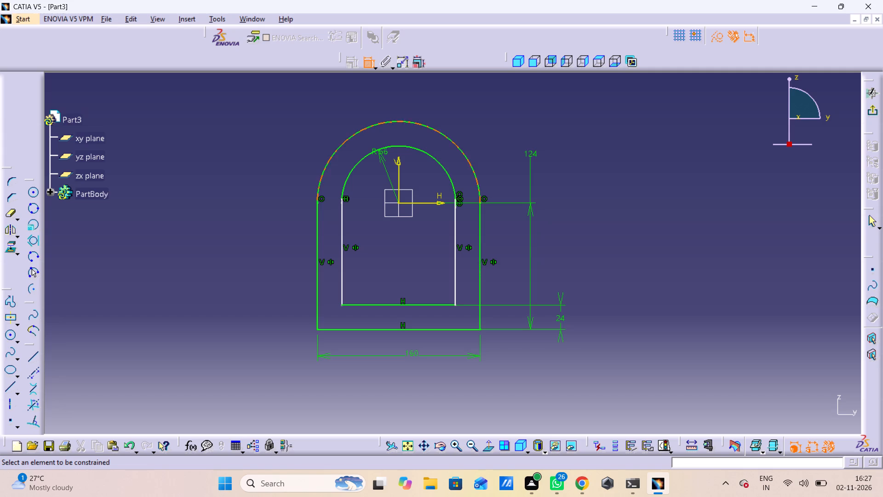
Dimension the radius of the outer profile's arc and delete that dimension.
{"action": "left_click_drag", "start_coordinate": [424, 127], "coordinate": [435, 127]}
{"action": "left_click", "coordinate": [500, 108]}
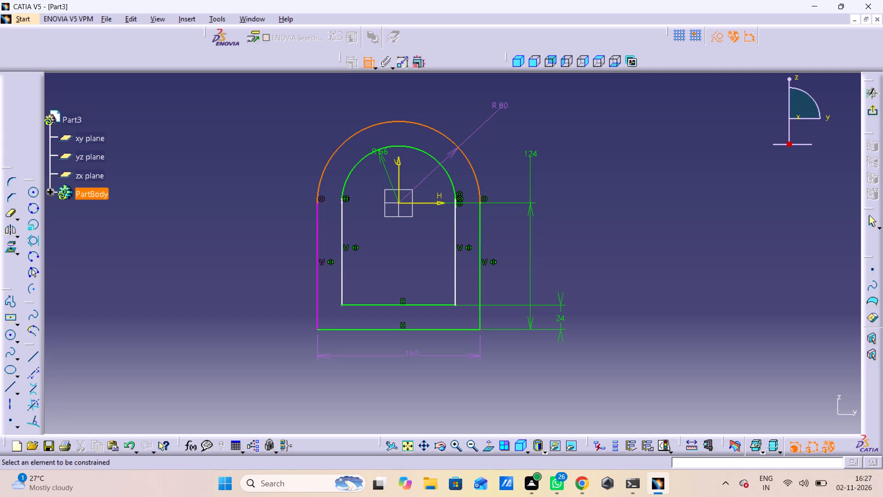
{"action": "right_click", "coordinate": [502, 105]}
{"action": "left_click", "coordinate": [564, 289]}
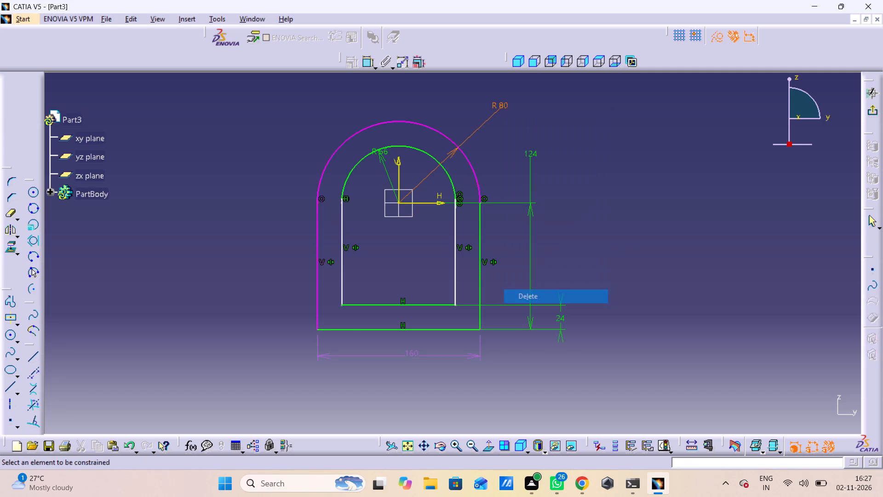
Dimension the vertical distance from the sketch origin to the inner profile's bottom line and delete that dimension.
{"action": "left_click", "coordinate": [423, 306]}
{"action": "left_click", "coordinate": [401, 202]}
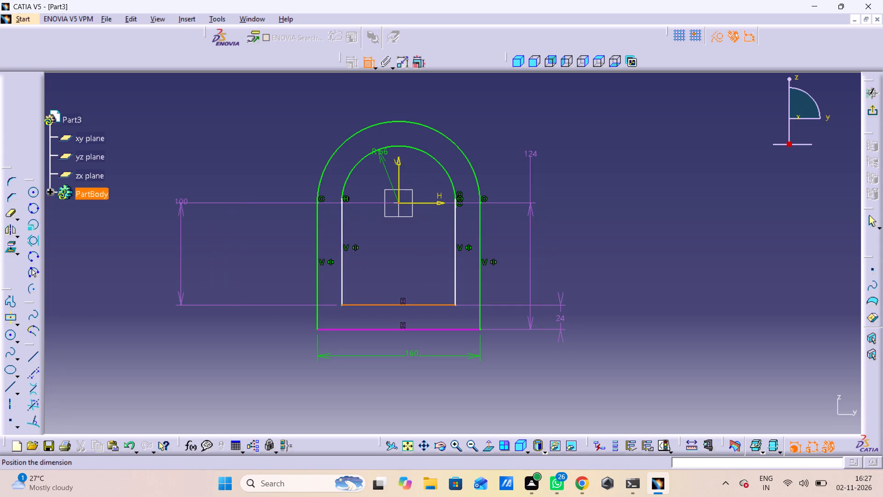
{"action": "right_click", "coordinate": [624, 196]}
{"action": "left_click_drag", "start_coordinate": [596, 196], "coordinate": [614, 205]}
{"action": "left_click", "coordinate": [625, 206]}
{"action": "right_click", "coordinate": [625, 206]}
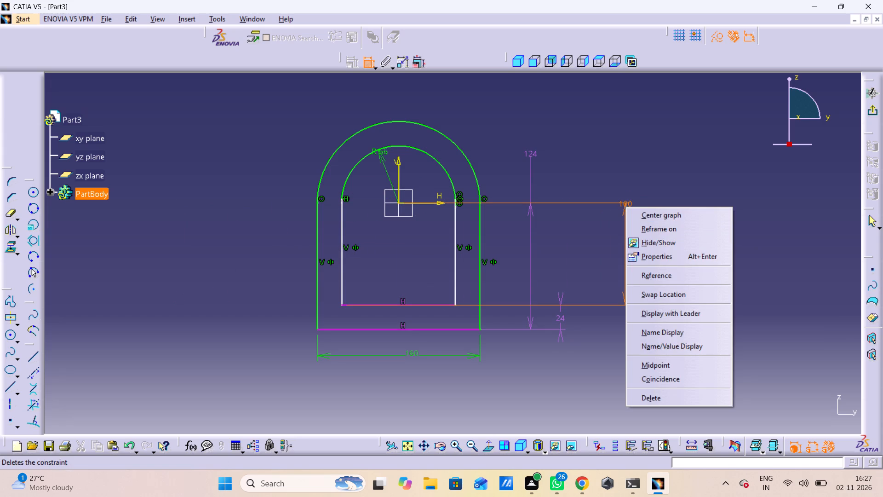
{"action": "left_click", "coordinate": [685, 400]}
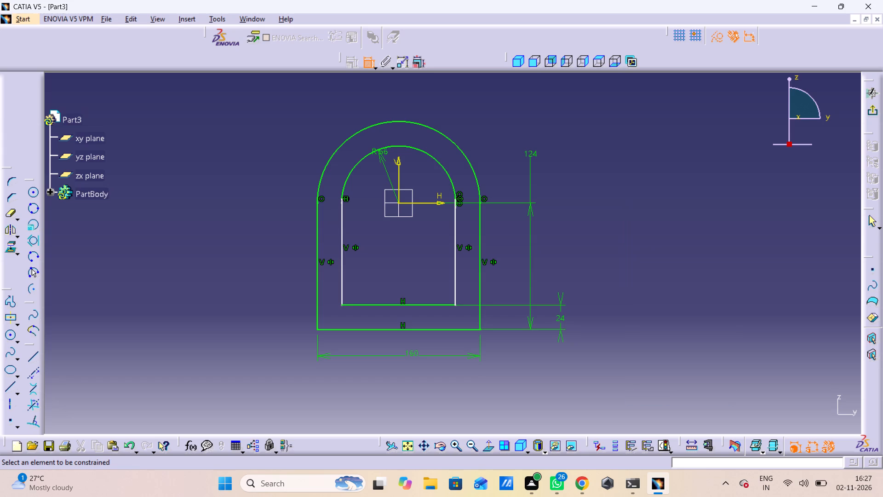
Dimension the length of the inner profile's right vertical line and set it to 112 mm.
{"action": "left_click", "coordinate": [457, 230]}
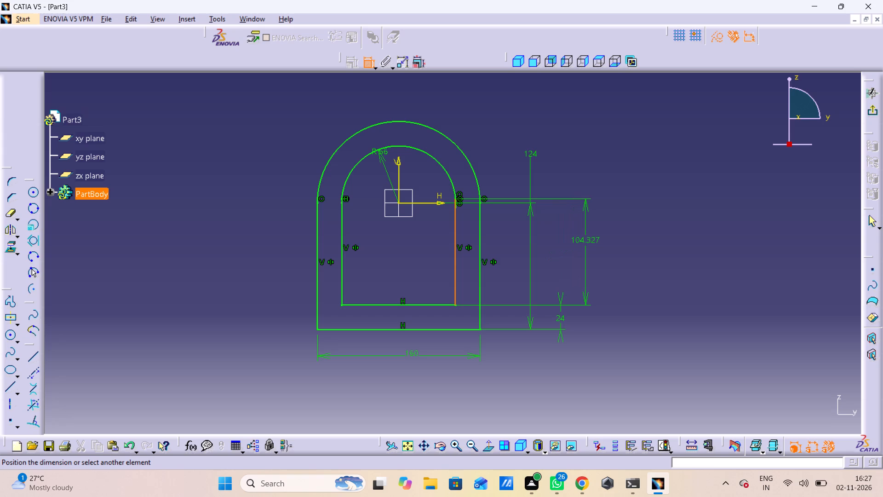
{"action": "left_click", "coordinate": [586, 241]}
{"action": "left_click", "coordinate": [586, 234]}
{"action": "left_click", "coordinate": [586, 234]}
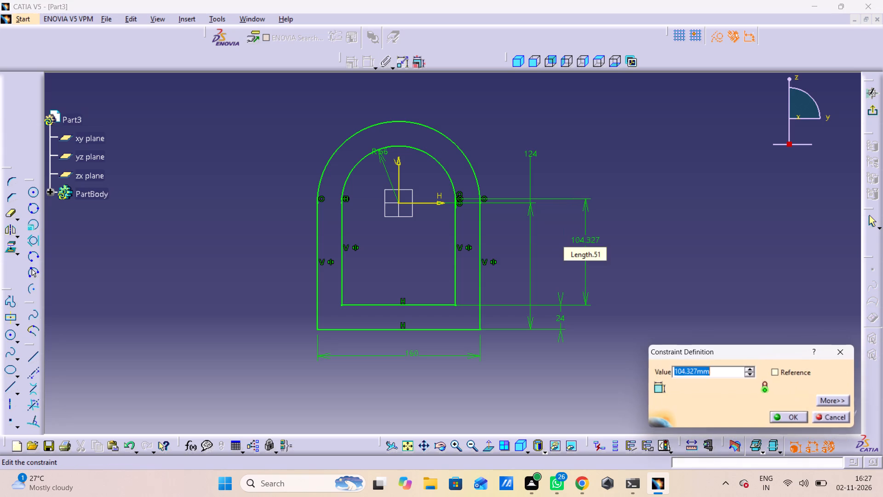
{"action": "type", "text": "112"}
{"action": "key", "text": "Return"}
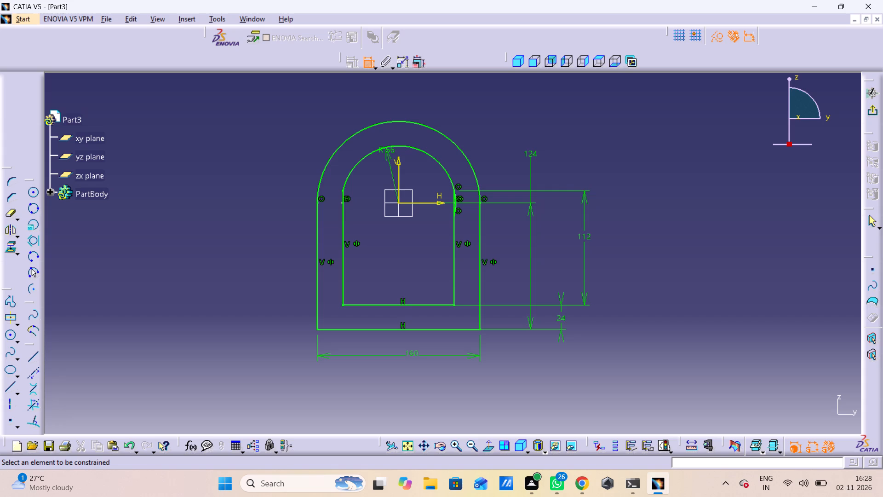
Set the length of the inner profile's right vertical line to 104 mm.
{"action": "double_click", "coordinate": [589, 237]}
{"action": "type", "text": "104"}
{"action": "key", "text": "Return"}
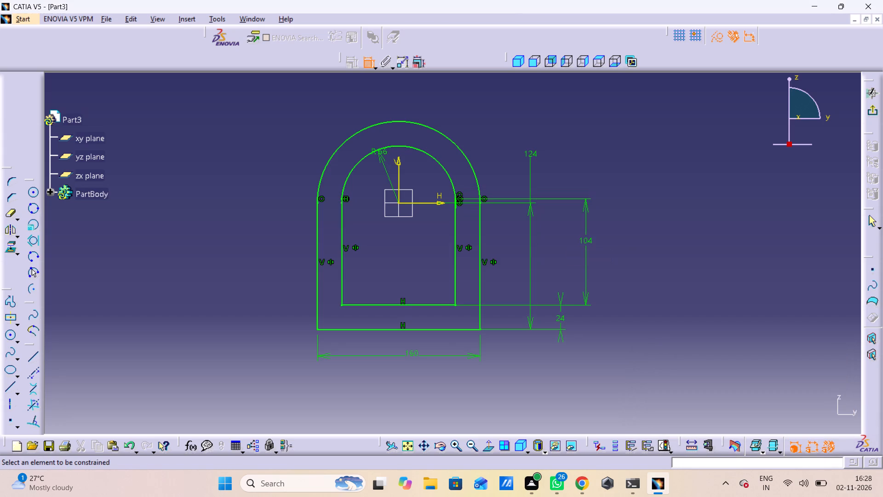
{"action": "left_click_drag", "start_coordinate": [678, 231], "coordinate": [682, 233]}
Quick Trim the redundant overlapping segments where the inner profile's arc meets its right vertical line.
{"action": "middle_click_drag", "start_coordinate": [433, 230], "coordinate": [434, 220]}
{"action": "right_click", "coordinate": [433, 230]}
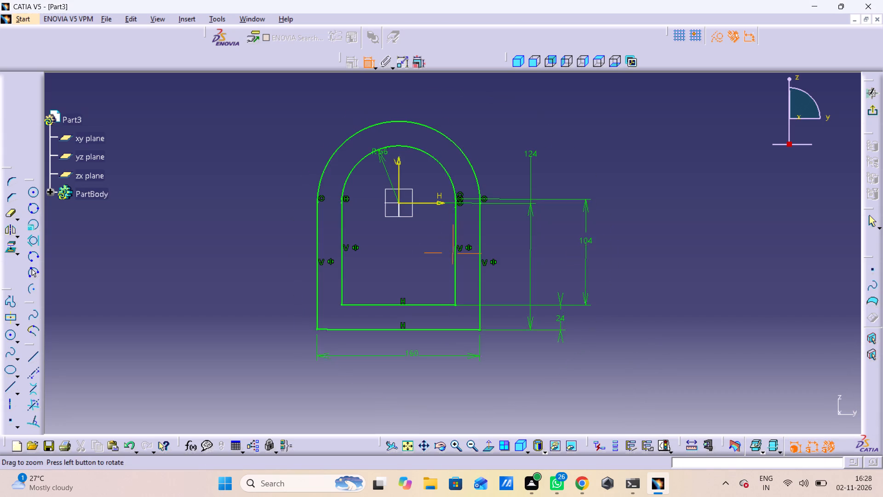
{"action": "middle_click_drag", "start_coordinate": [434, 220], "coordinate": [419, 156]}
{"action": "middle_click_drag", "start_coordinate": [419, 196], "coordinate": [413, 123]}
{"action": "right_click", "coordinate": [419, 196]}
{"action": "scroll", "coordinate": [419, 196], "scroll_direction": "up", "scroll_amount": 1}
{"action": "middle_click_drag", "start_coordinate": [413, 160], "coordinate": [318, 424]}
{"action": "middle_click_drag", "start_coordinate": [336, 306], "coordinate": [338, 281]}
{"action": "right_click_drag", "start_coordinate": [336, 306], "coordinate": [338, 281]}
{"action": "middle_click_drag", "start_coordinate": [338, 266], "coordinate": [324, 160]}
{"action": "right_click_drag", "start_coordinate": [338, 266], "coordinate": [328, 173]}
{"action": "middle_click_drag", "start_coordinate": [361, 206], "coordinate": [362, 206]}
{"action": "right_click", "coordinate": [361, 206]}
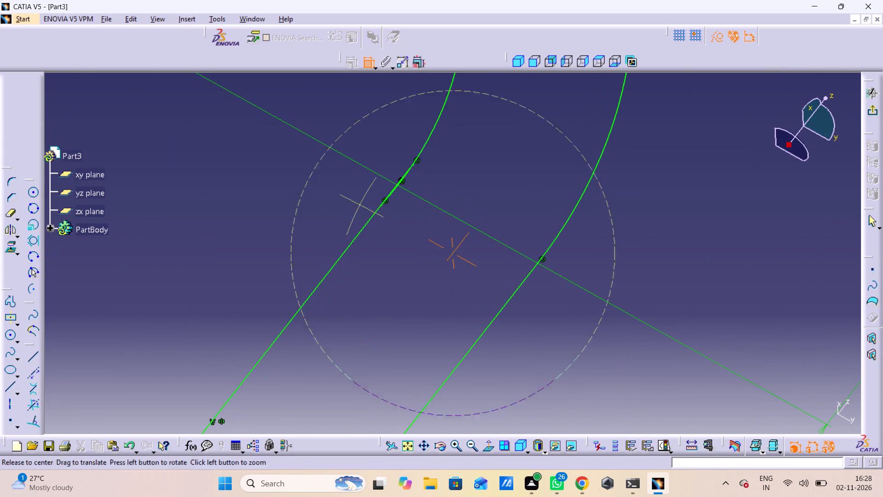
{"action": "middle_click_drag", "start_coordinate": [362, 206], "coordinate": [342, 131]}
{"action": "middle_click_drag", "start_coordinate": [344, 166], "coordinate": [382, 308]}
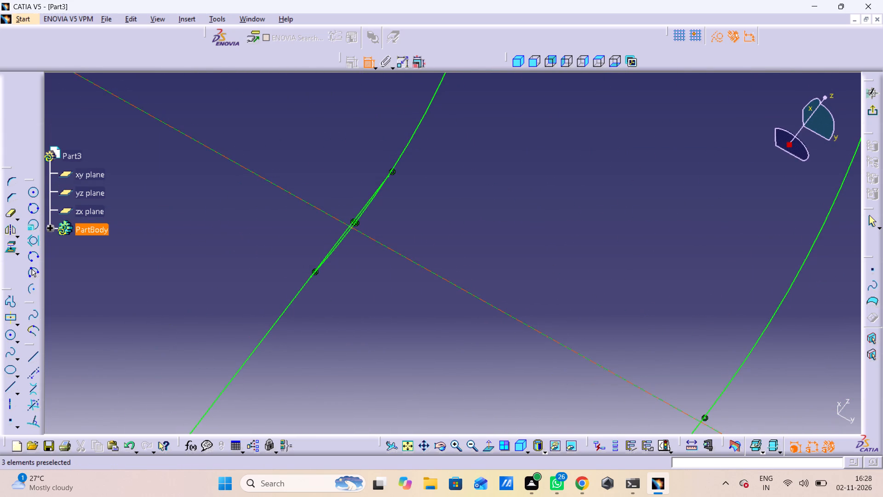
{"action": "middle_click_drag", "start_coordinate": [317, 209], "coordinate": [290, 134]}
{"action": "right_click_drag", "start_coordinate": [317, 208], "coordinate": [313, 183]}
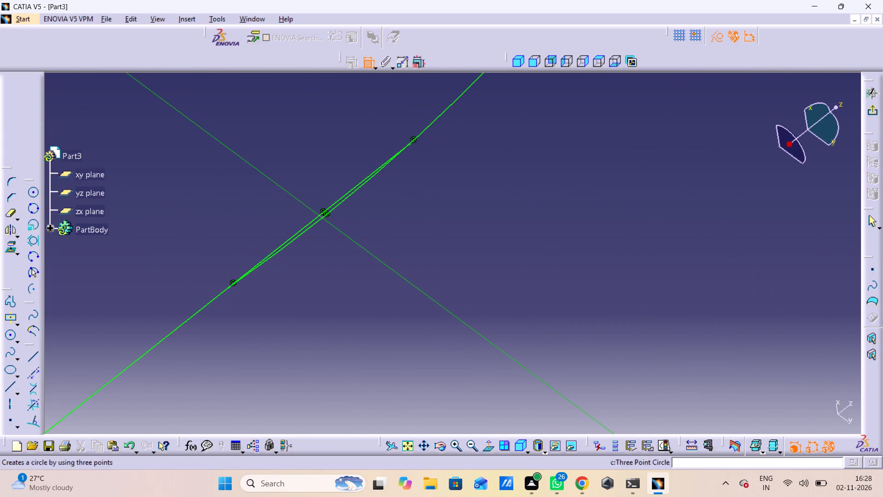
{"action": "left_click", "coordinate": [9, 211]}
{"action": "triple_click", "coordinate": [9, 211]}
{"action": "left_click", "coordinate": [9, 211]}
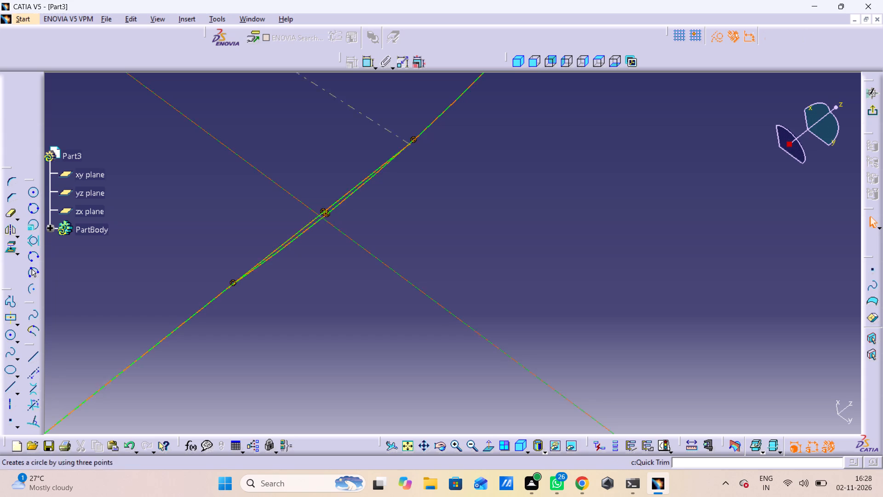
{"action": "left_click", "coordinate": [288, 243]}
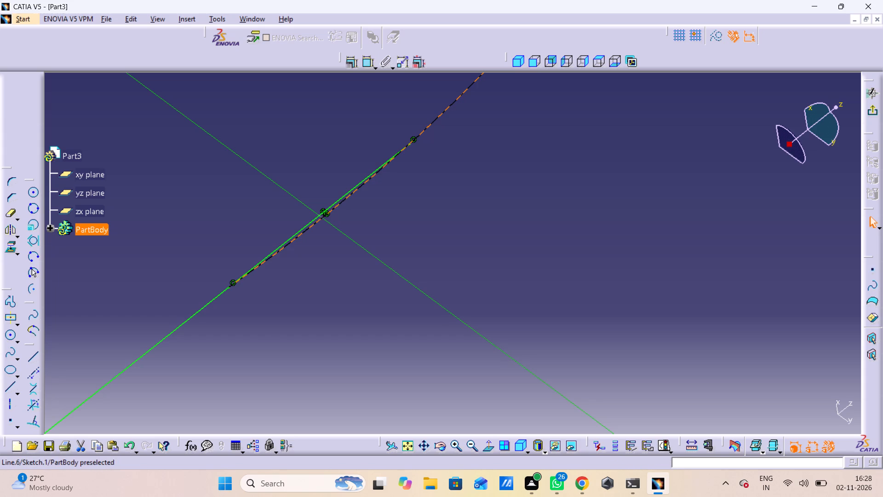
{"action": "left_click", "coordinate": [233, 233]}
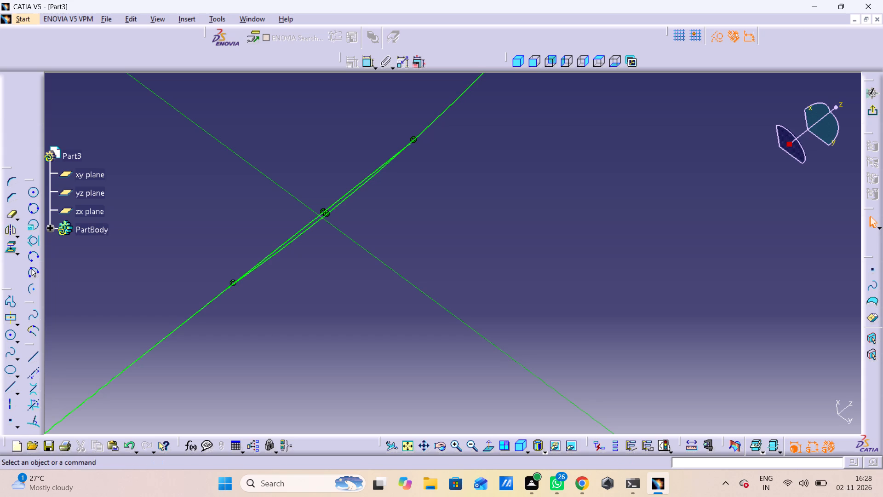
{"action": "double_click", "coordinate": [12, 214]}
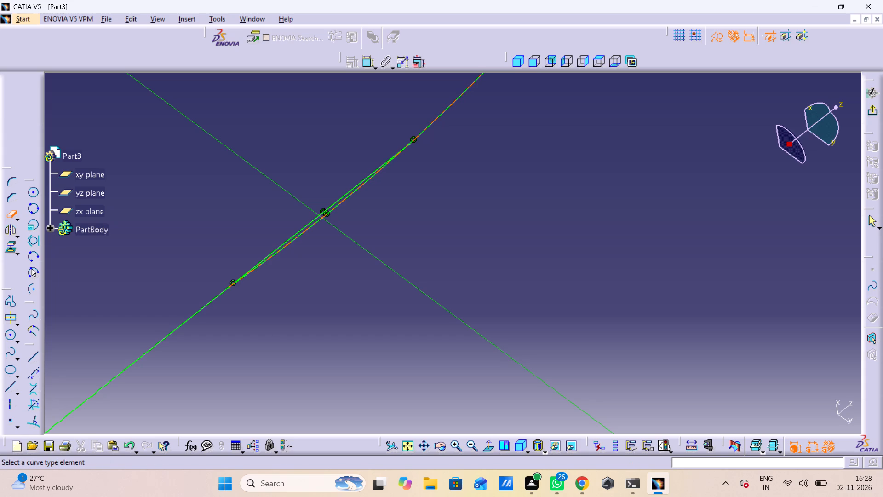
{"action": "left_click", "coordinate": [287, 245]}
{"action": "left_click", "coordinate": [332, 212]}
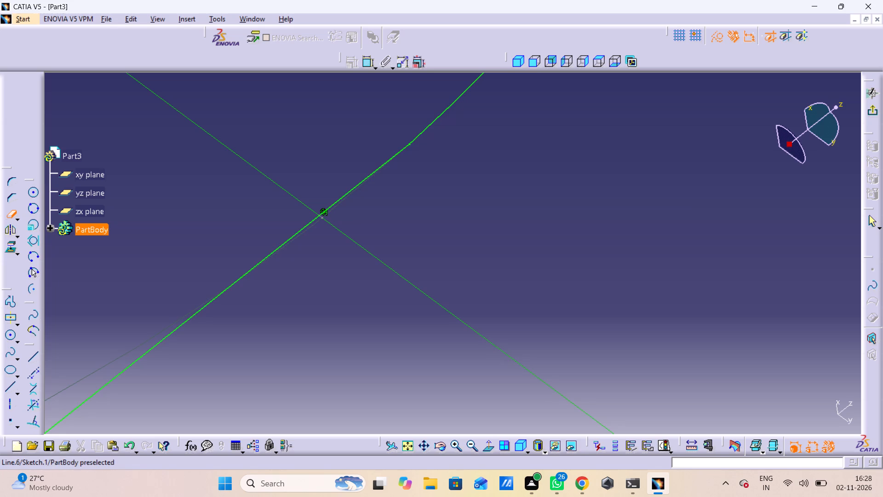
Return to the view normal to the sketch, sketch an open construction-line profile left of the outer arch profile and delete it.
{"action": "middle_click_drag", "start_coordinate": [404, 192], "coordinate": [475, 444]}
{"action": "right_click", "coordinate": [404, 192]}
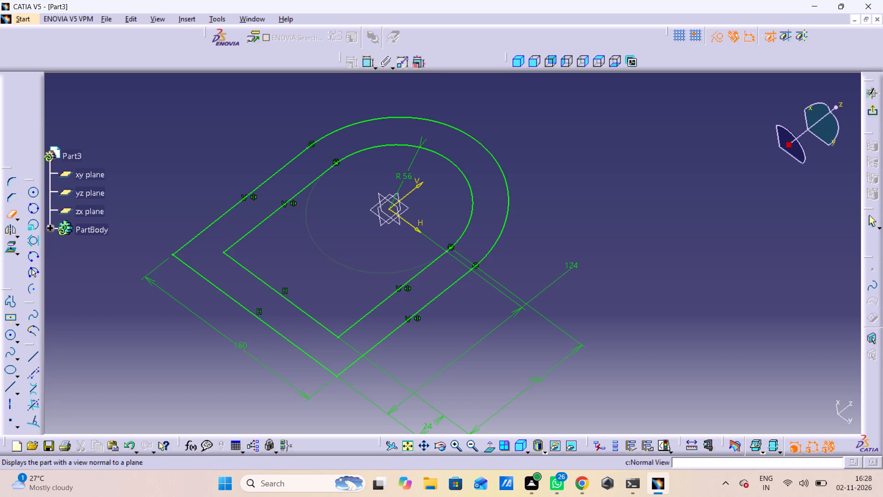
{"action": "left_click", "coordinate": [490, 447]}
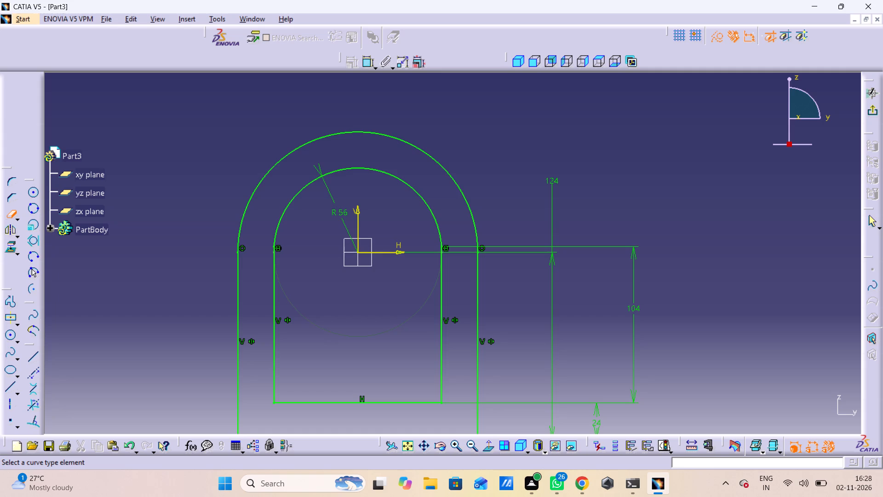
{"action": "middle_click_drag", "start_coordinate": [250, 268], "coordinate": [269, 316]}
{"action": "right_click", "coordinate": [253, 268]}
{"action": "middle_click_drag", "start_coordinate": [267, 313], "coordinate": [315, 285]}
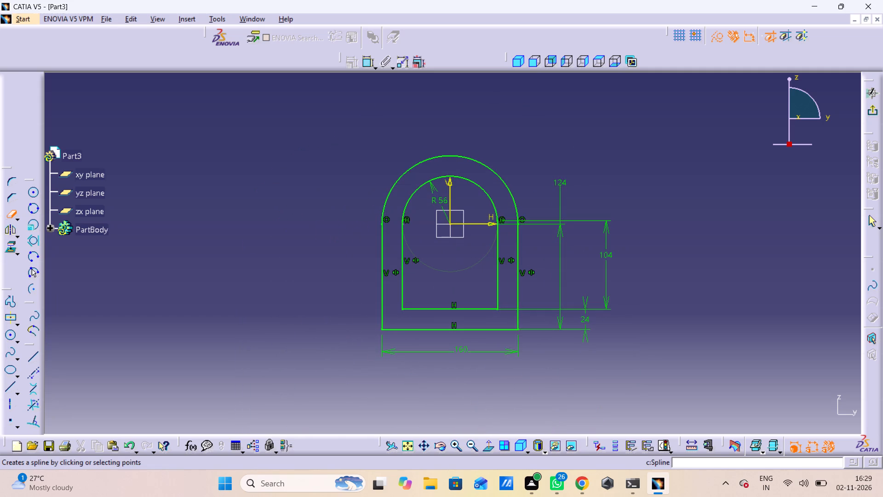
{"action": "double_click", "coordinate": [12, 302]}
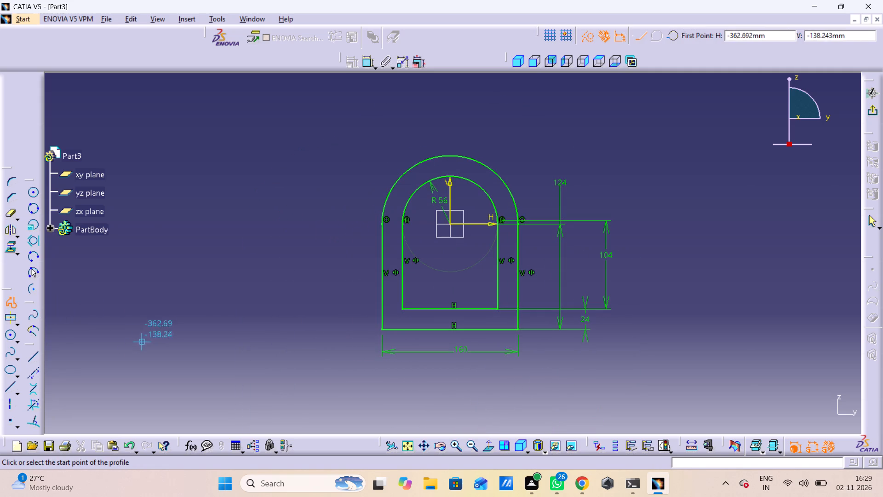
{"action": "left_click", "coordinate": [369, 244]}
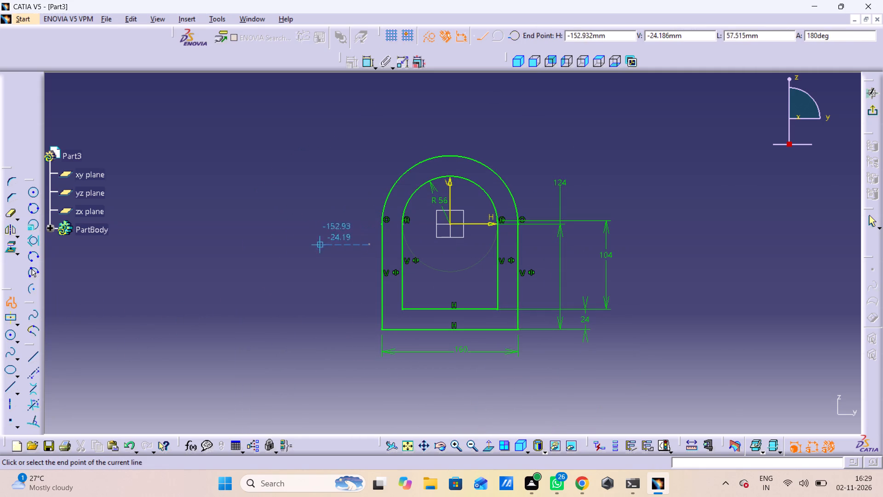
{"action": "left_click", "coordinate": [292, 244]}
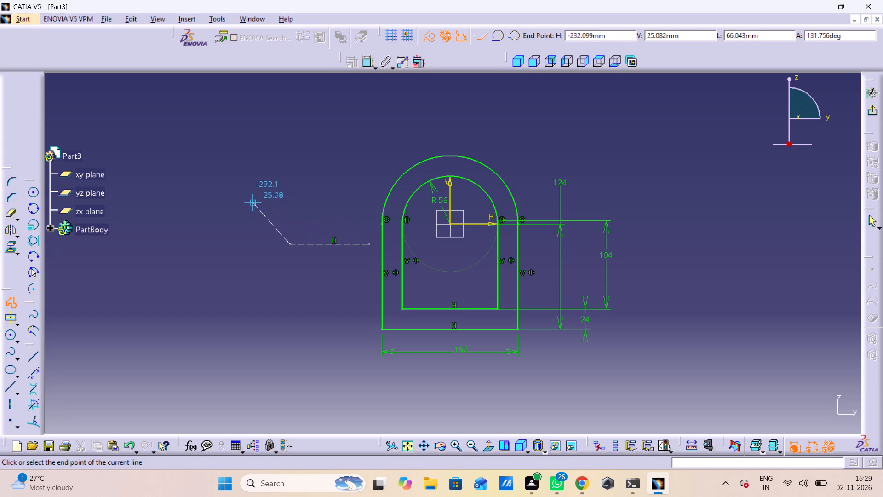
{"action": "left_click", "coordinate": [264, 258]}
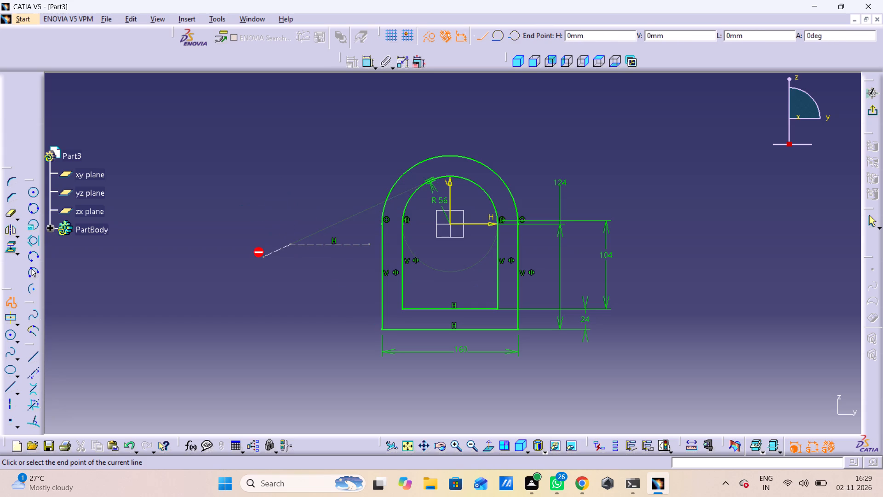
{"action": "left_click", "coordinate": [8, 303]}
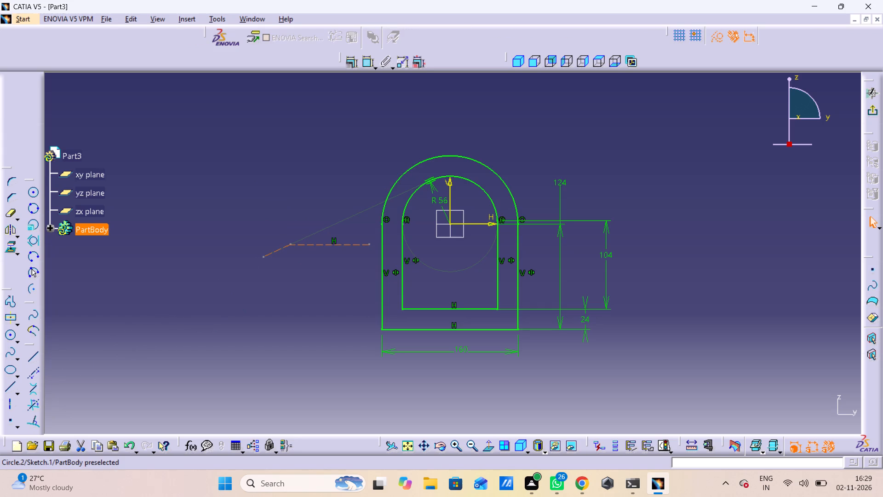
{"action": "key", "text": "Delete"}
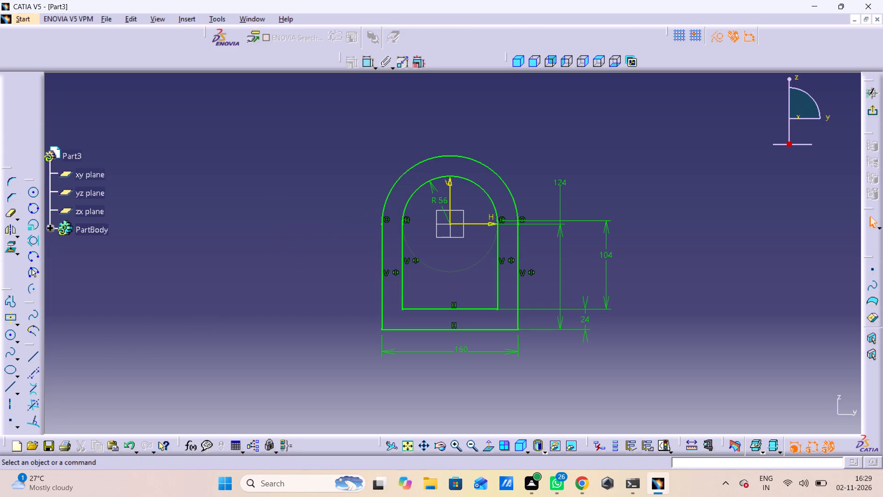
Switch to standard geometry and sketch a three-line C-shaped profile left of the outer arch, about 84 mm wide and 89 mm tall, open toward the arch.
{"action": "left_click", "coordinate": [719, 41]}
{"action": "double_click", "coordinate": [12, 301]}
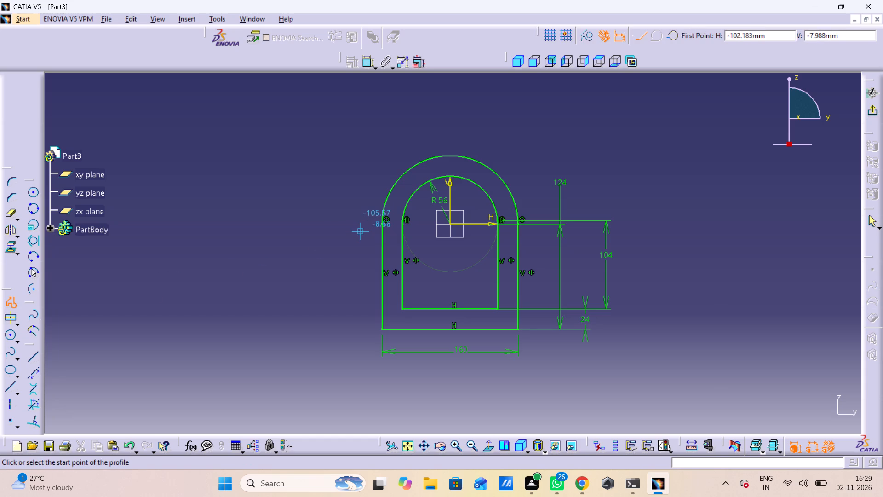
{"action": "left_click", "coordinate": [364, 229]}
{"action": "left_click", "coordinate": [291, 230]}
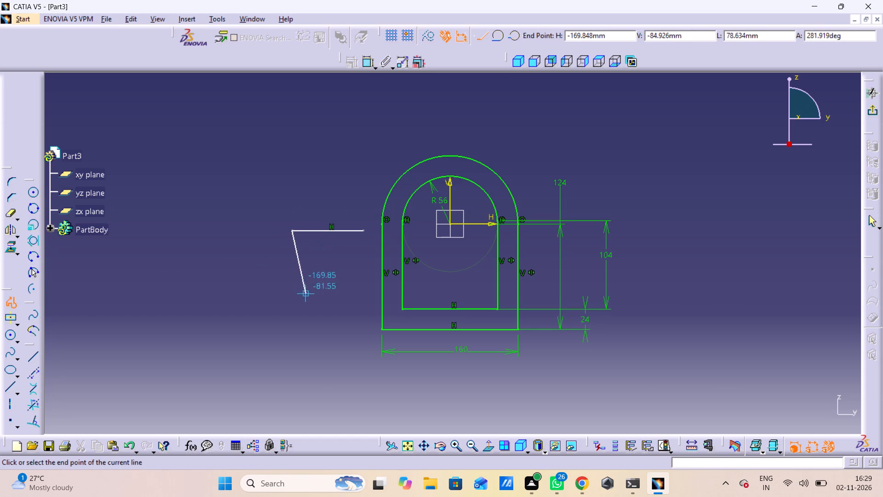
{"action": "left_click", "coordinate": [291, 306]}
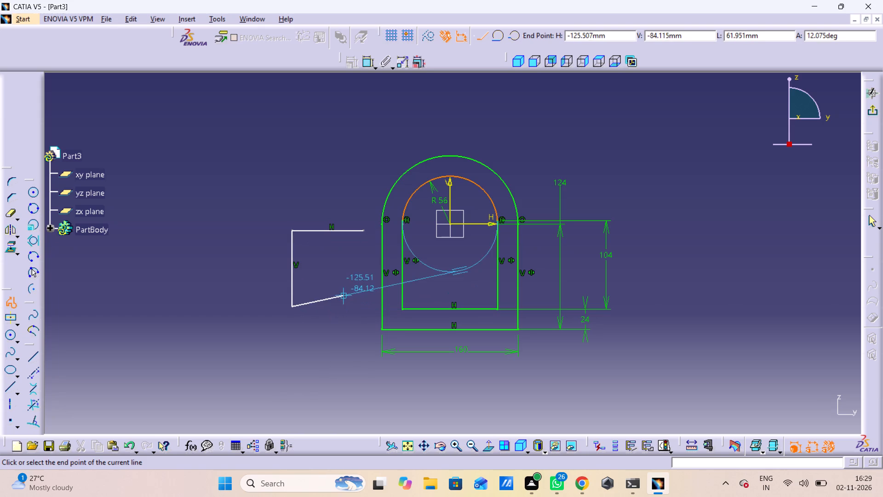
{"action": "left_click", "coordinate": [363, 306]}
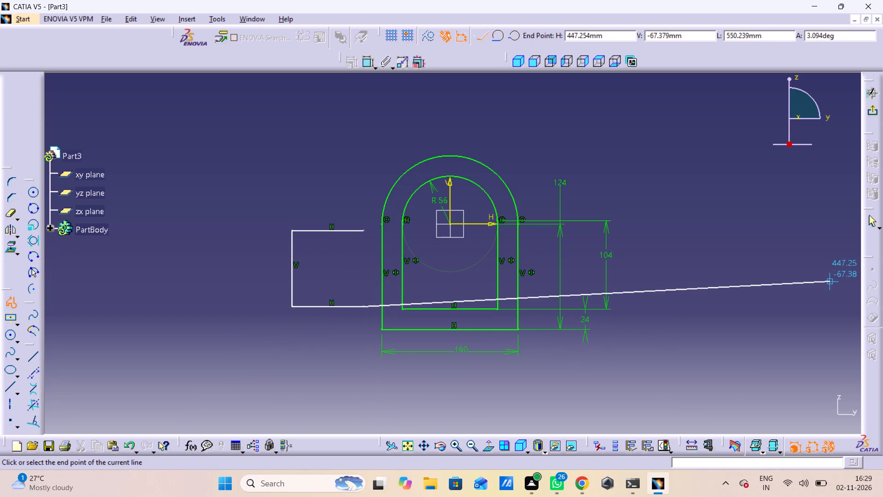
{"action": "left_click", "coordinate": [873, 220]}
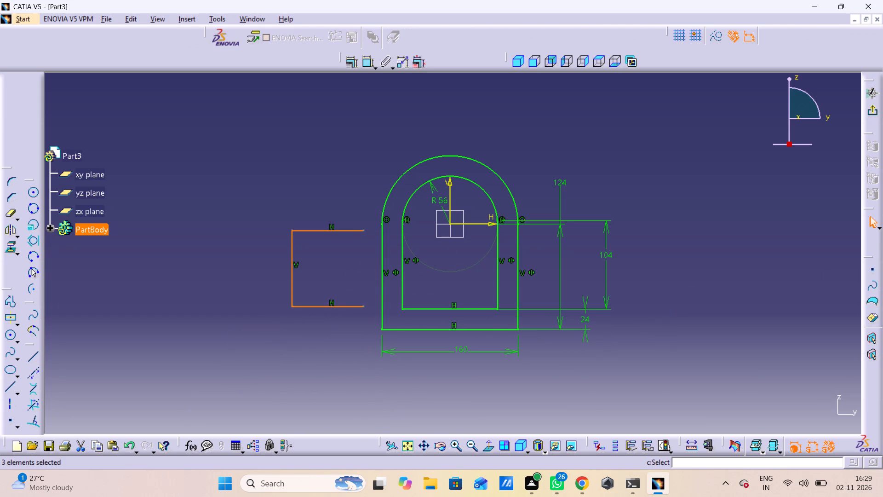
{"action": "left_click", "coordinate": [208, 275]}
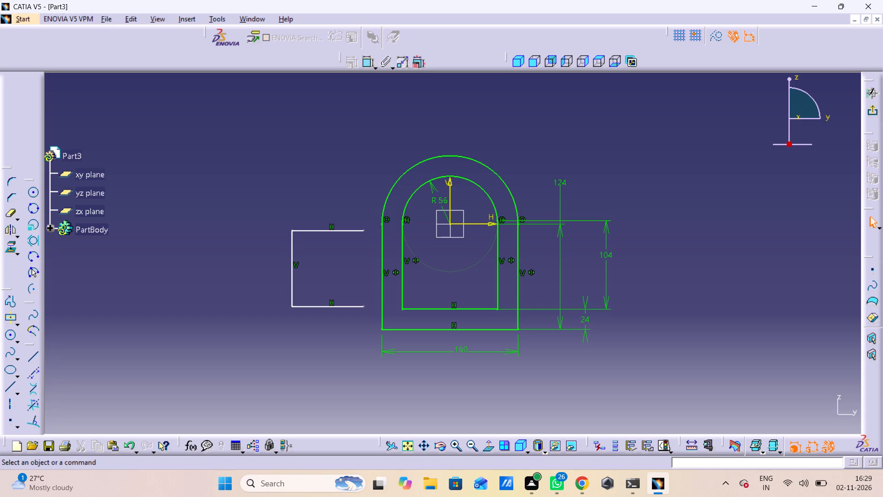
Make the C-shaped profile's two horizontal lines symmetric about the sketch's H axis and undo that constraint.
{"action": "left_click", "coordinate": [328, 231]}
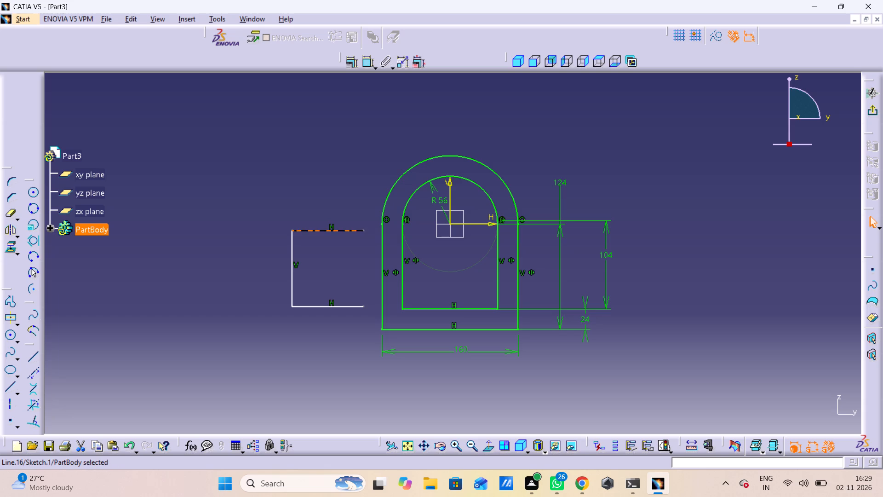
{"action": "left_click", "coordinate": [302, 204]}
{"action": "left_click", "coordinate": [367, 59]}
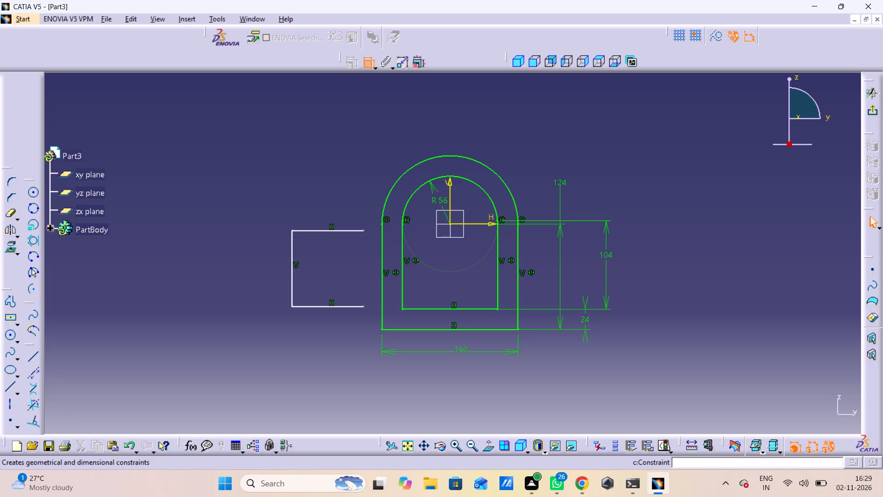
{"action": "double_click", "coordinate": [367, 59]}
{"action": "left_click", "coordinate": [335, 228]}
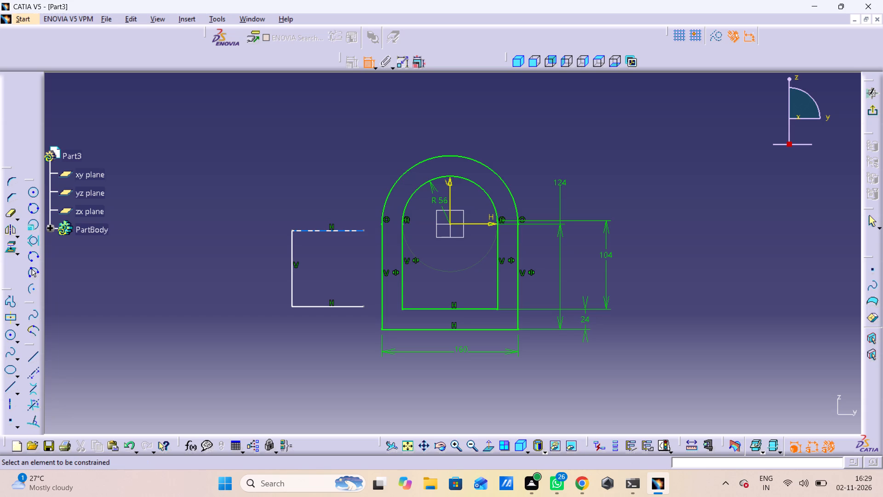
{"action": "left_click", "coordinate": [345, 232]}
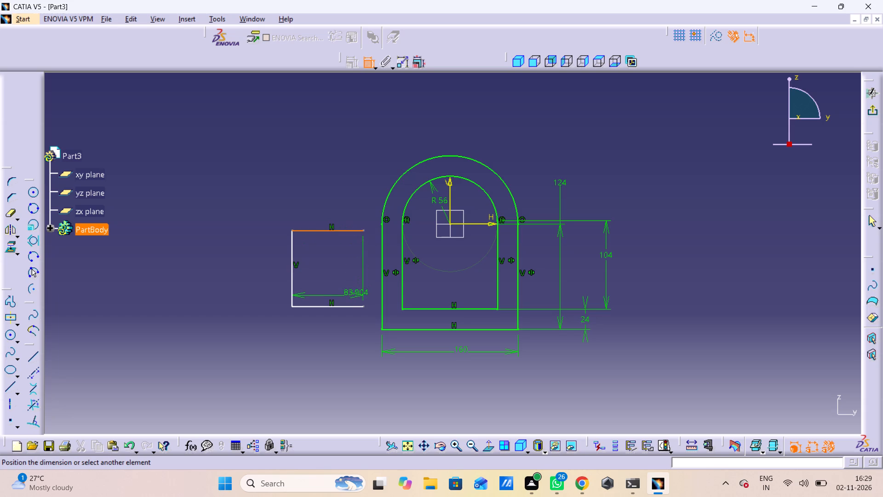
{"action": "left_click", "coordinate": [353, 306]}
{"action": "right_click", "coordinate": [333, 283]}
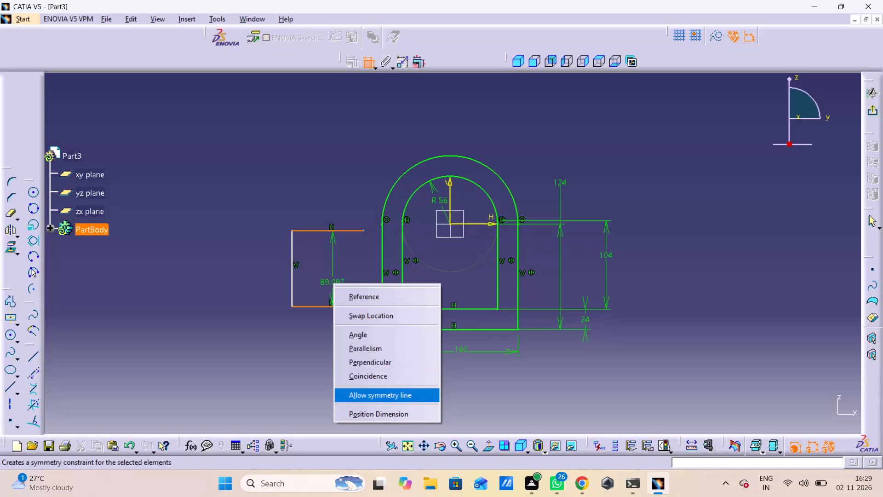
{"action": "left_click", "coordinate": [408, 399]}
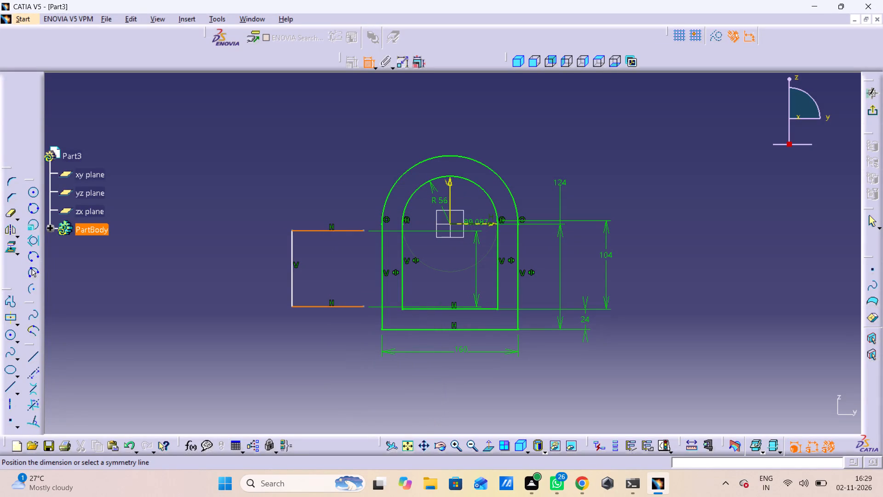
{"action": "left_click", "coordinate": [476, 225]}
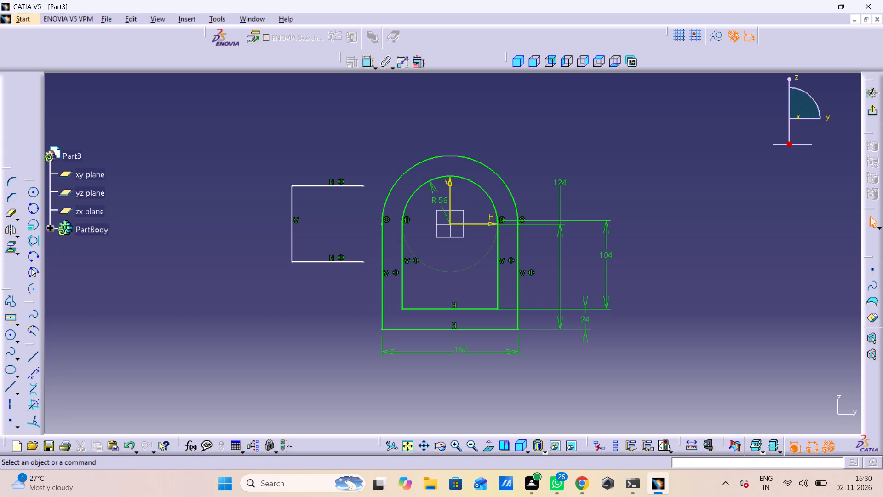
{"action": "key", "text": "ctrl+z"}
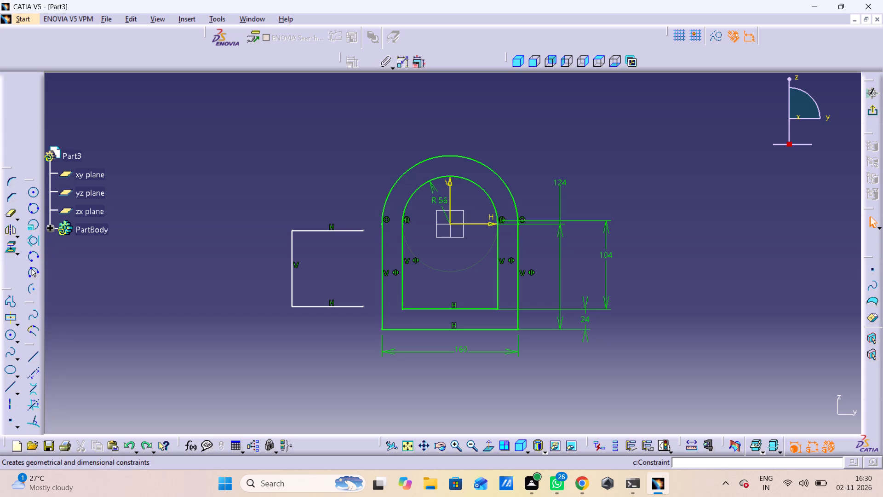
Dimension the length of the C-shaped profile's vertical line.
{"action": "left_click", "coordinate": [364, 63]}
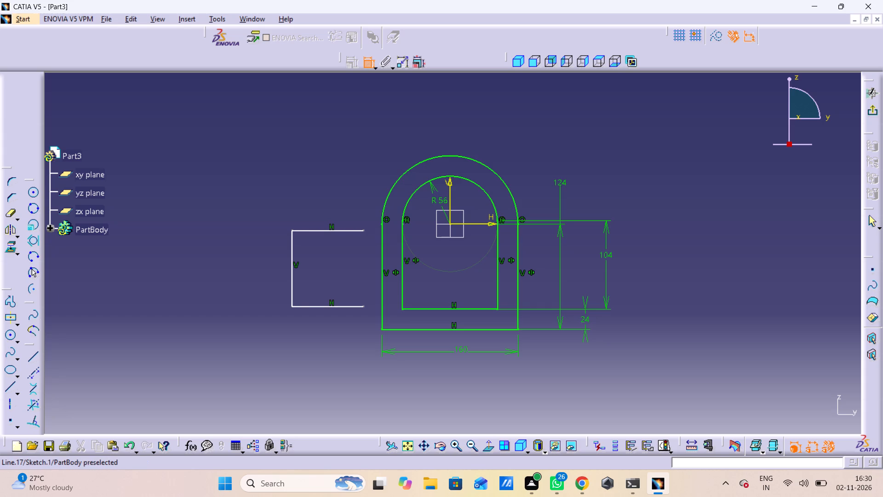
{"action": "left_click", "coordinate": [293, 254]}
{"action": "left_click", "coordinate": [251, 270]}
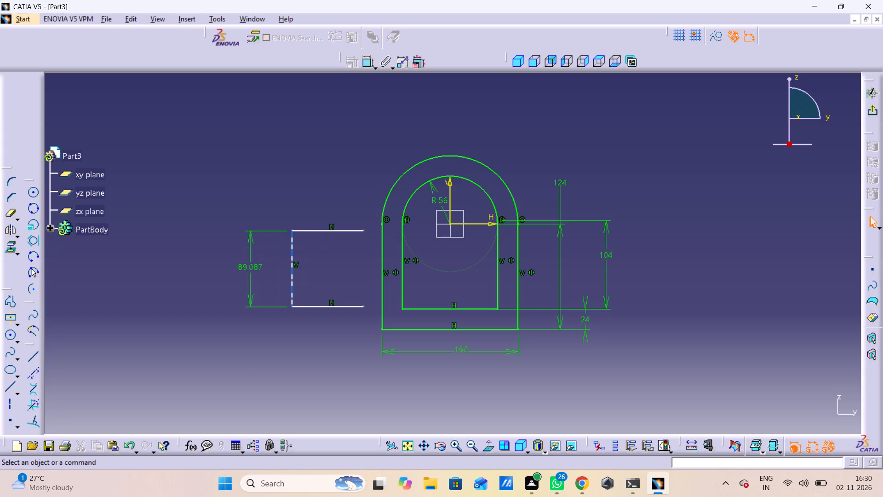
Set the length of the C-shaped profile's vertical line to 64 mm.
{"action": "double_click", "coordinate": [249, 266]}
{"action": "type", "text": "64"}
{"action": "key", "text": "Return"}
{"action": "left_click", "coordinate": [164, 283]}
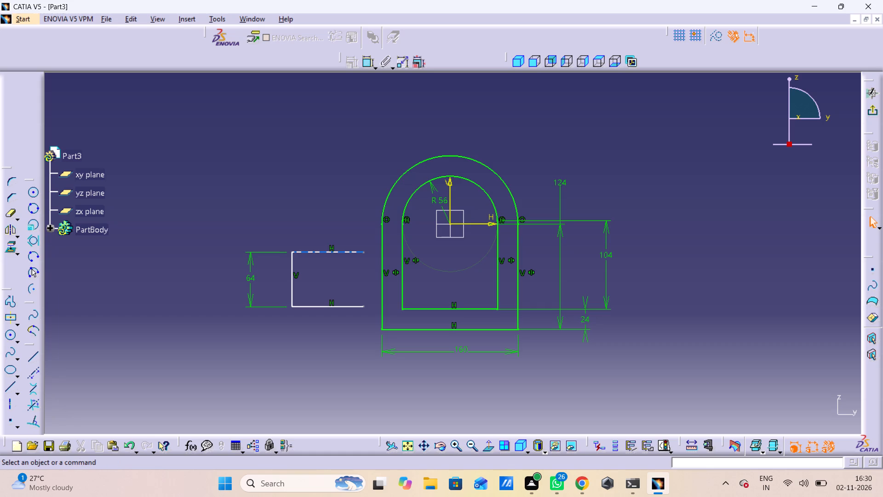
Dimension the C-shaped profile's upper horizontal line and set its length to 52 mm.
{"action": "left_click", "coordinate": [369, 57]}
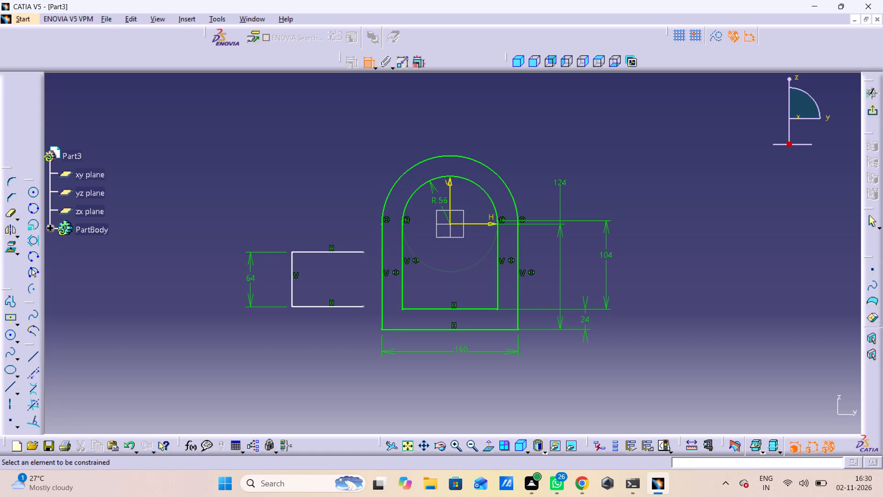
{"action": "left_click", "coordinate": [327, 252]}
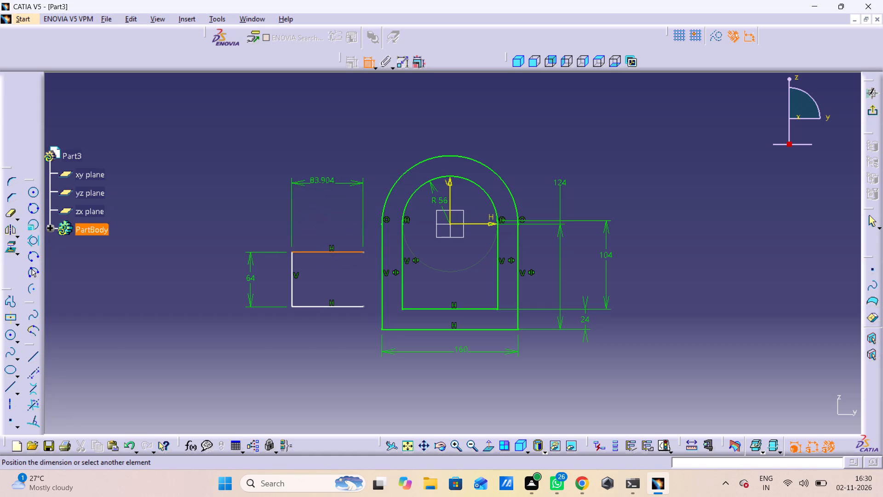
{"action": "left_click", "coordinate": [328, 192]}
{"action": "double_click", "coordinate": [328, 185]}
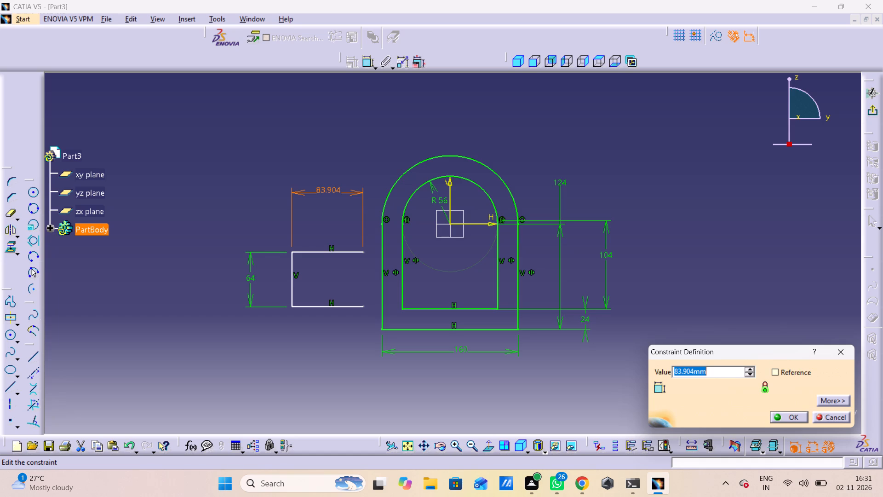
{"action": "left_click", "coordinate": [799, 417]}
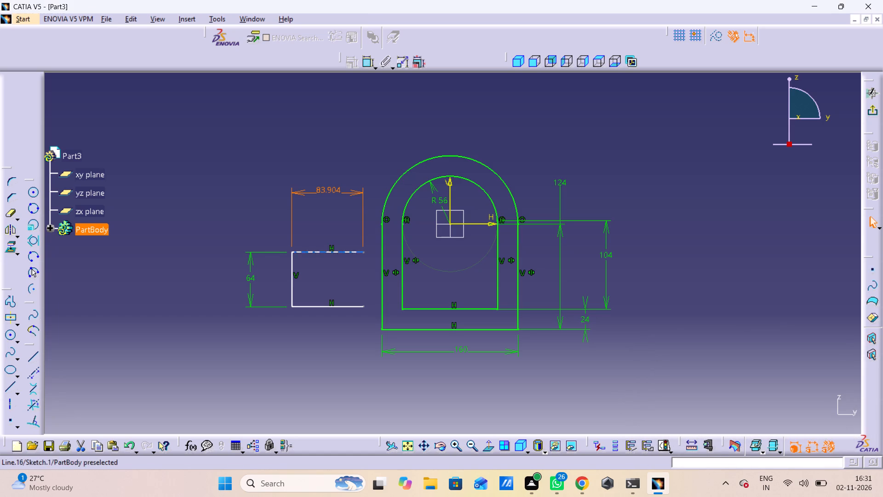
{"action": "double_click", "coordinate": [329, 187]}
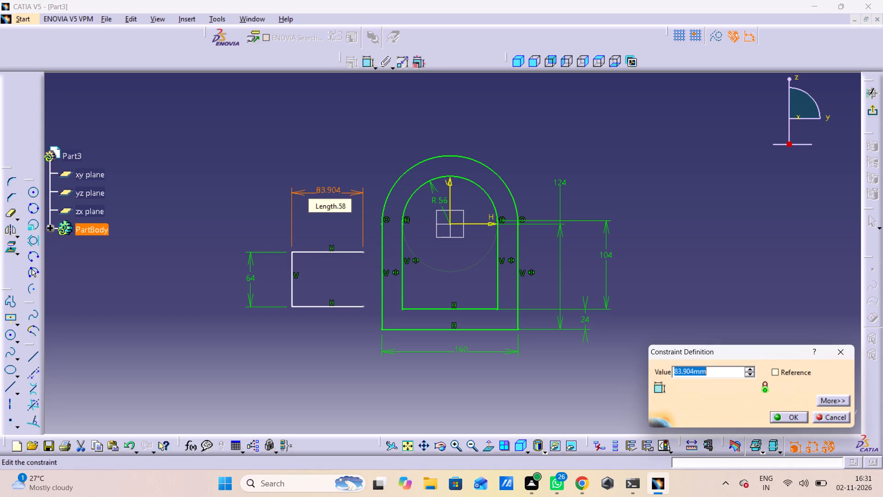
{"action": "type", "text": "52"}
{"action": "key", "text": "Return"}
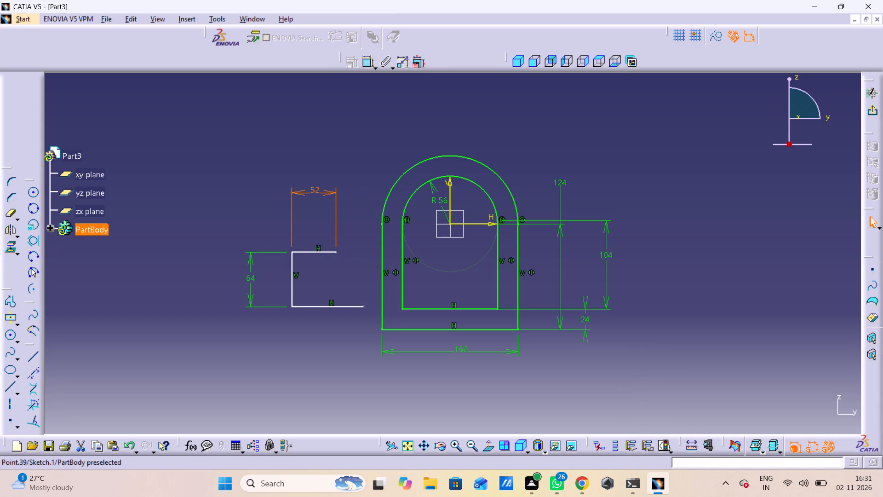
Constrain the C-shaped profile's lower horizontal line to sit 40 mm above the outer arch profile's bottom-left corner.
{"action": "left_click", "coordinate": [372, 58]}
{"action": "left_click", "coordinate": [373, 54]}
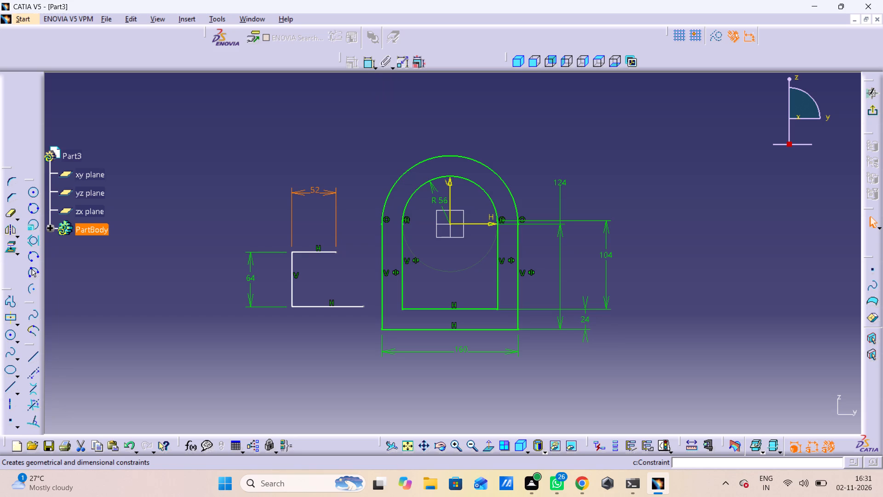
{"action": "double_click", "coordinate": [365, 66]}
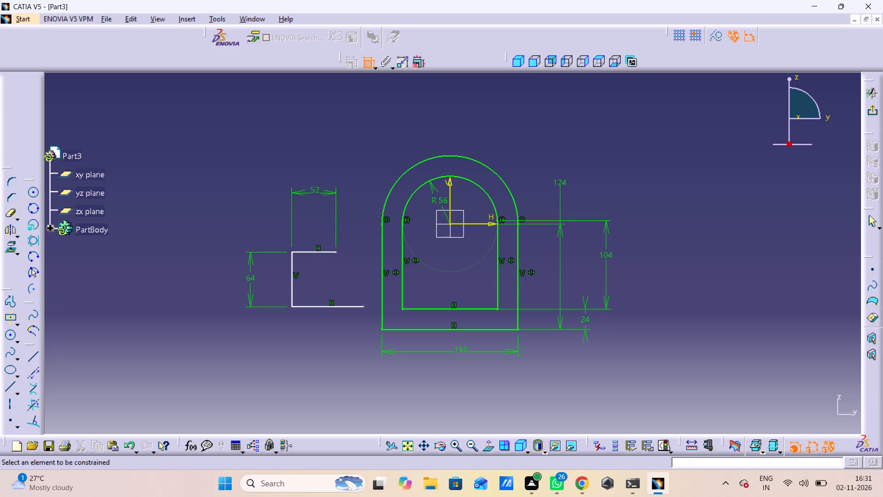
{"action": "left_click", "coordinate": [349, 309]}
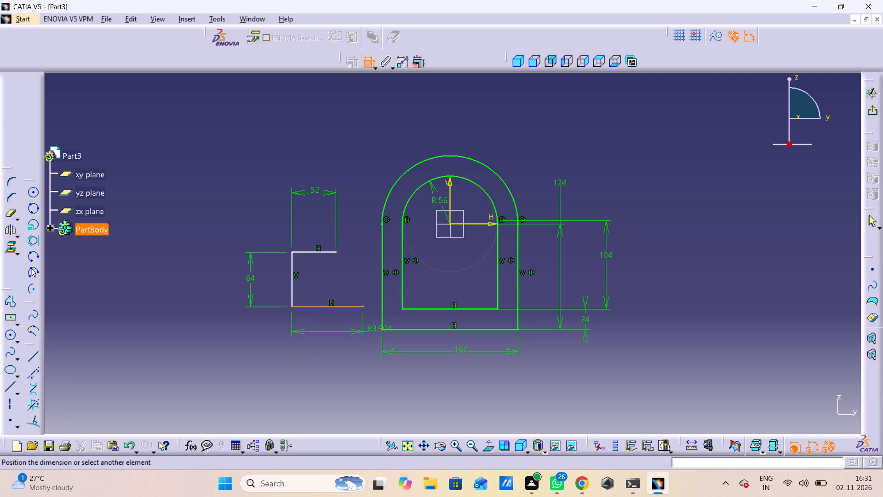
{"action": "left_click", "coordinate": [379, 330]}
{"action": "left_click", "coordinate": [319, 358]}
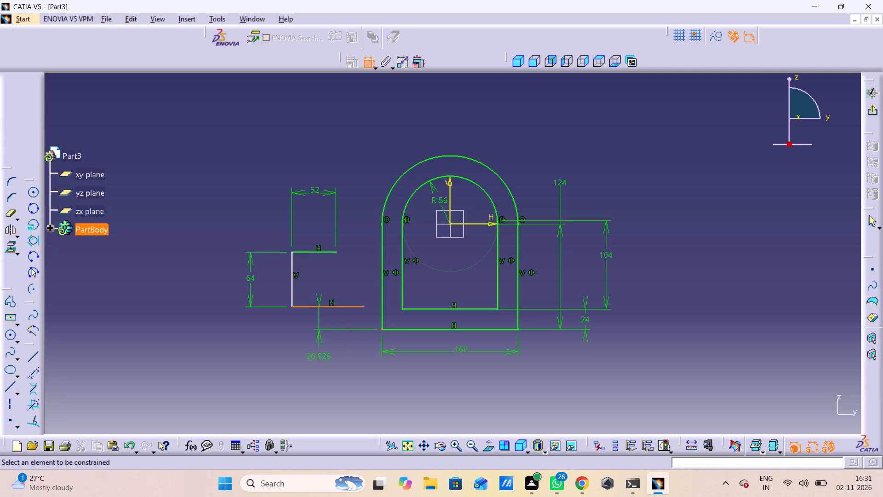
{"action": "double_click", "coordinate": [319, 358]}
{"action": "type", "text": "40"}
{"action": "key", "text": "Return"}
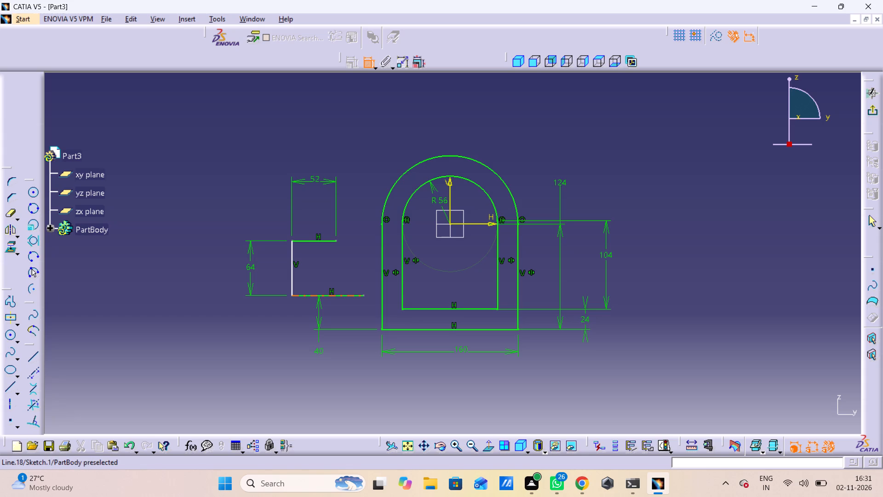
Dimension the C-shaped profile's lower horizontal line and set its length to 52 mm.
{"action": "left_click_drag", "start_coordinate": [345, 295], "coordinate": [344, 301]}
{"action": "left_click", "coordinate": [328, 315]}
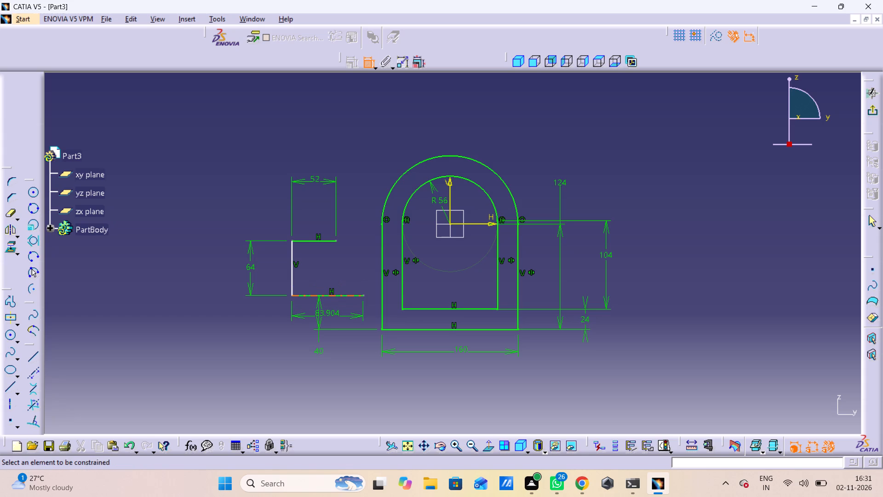
{"action": "double_click", "coordinate": [327, 311]}
{"action": "type", "text": "52"}
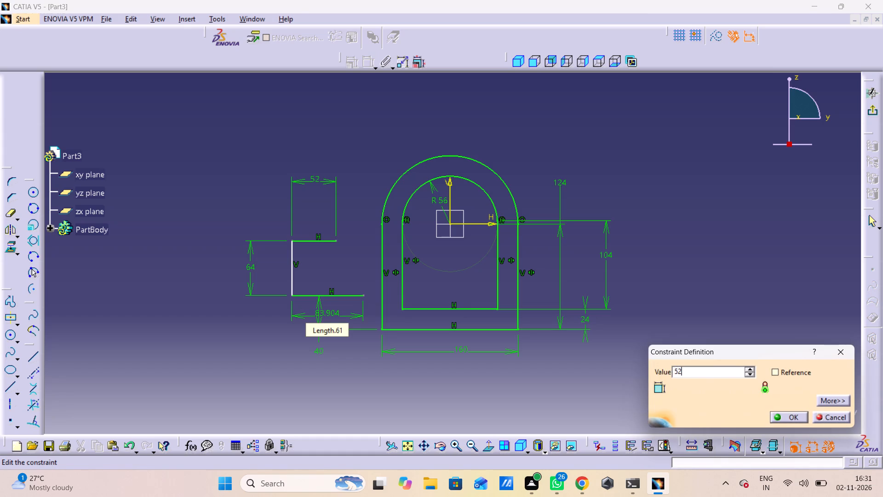
{"action": "key", "text": "Return"}
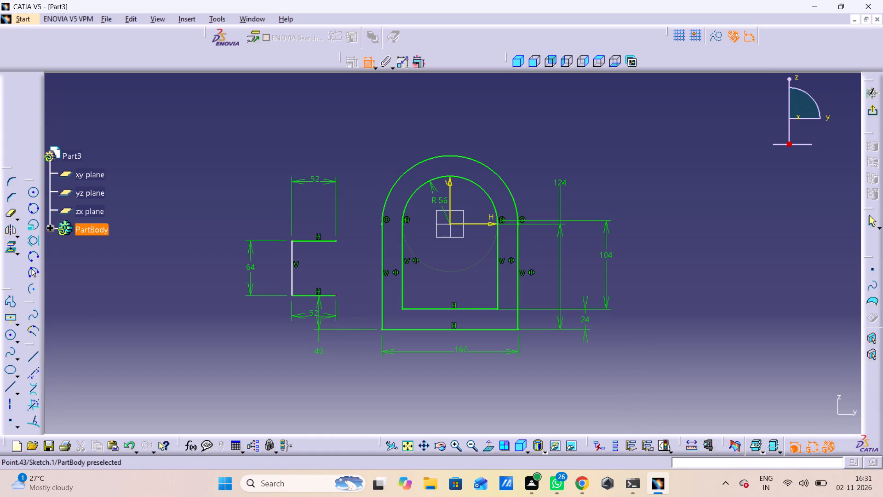
Make the free endpoint of the C-shaped profile's lower line coincident with the outer arch profile's left vertical line.
{"action": "left_click", "coordinate": [338, 297]}
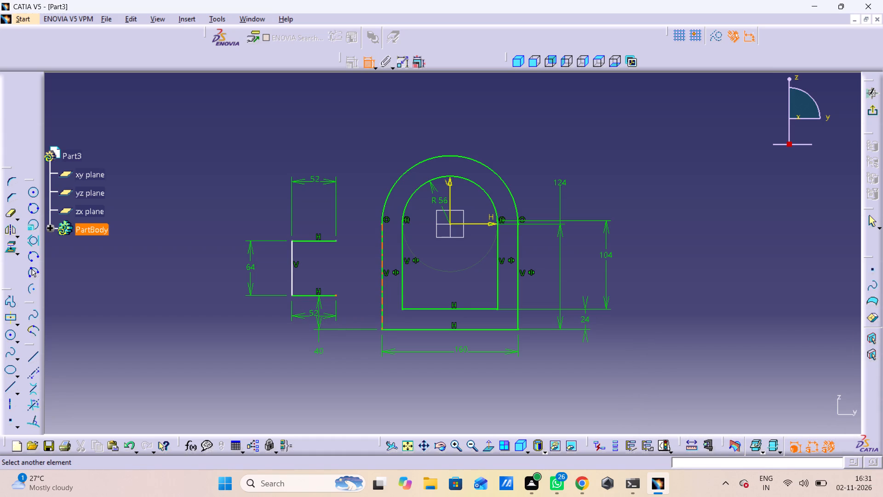
{"action": "left_click", "coordinate": [382, 285]}
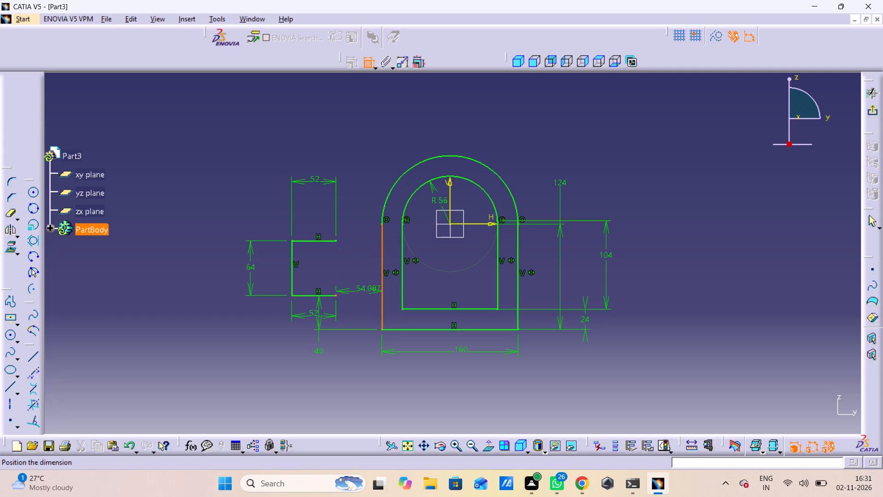
{"action": "right_click", "coordinate": [366, 293]}
{"action": "left_click", "coordinate": [391, 361]}
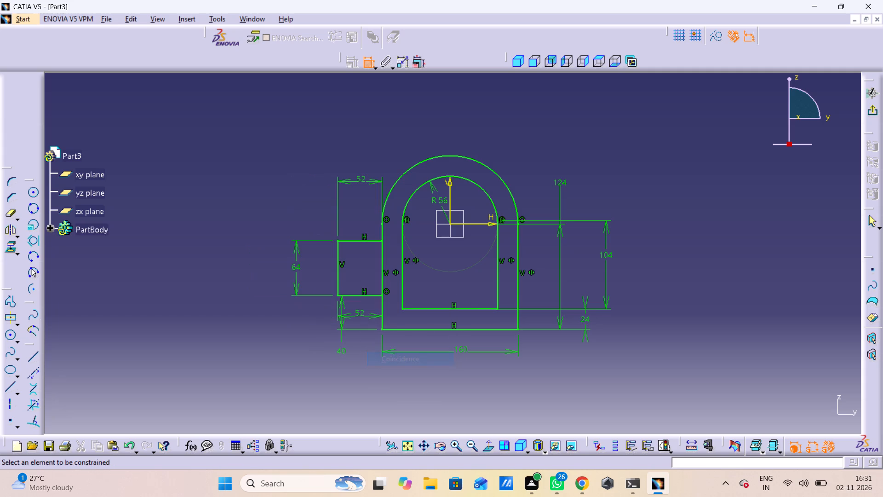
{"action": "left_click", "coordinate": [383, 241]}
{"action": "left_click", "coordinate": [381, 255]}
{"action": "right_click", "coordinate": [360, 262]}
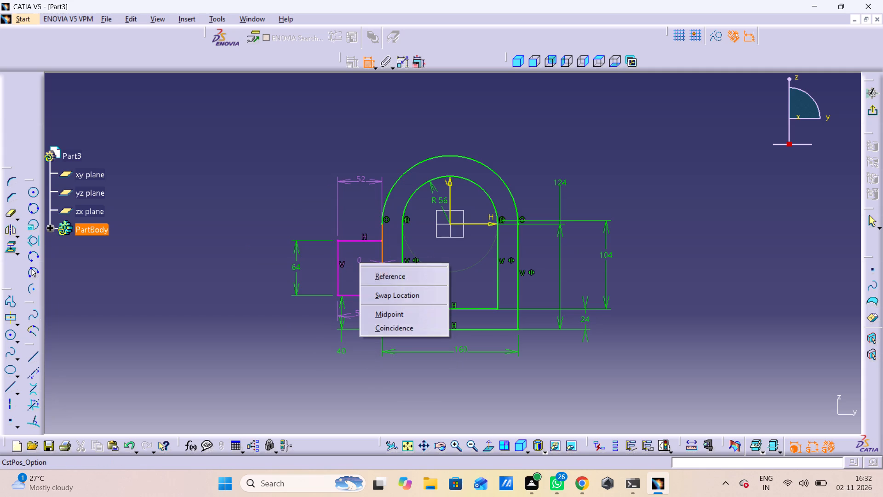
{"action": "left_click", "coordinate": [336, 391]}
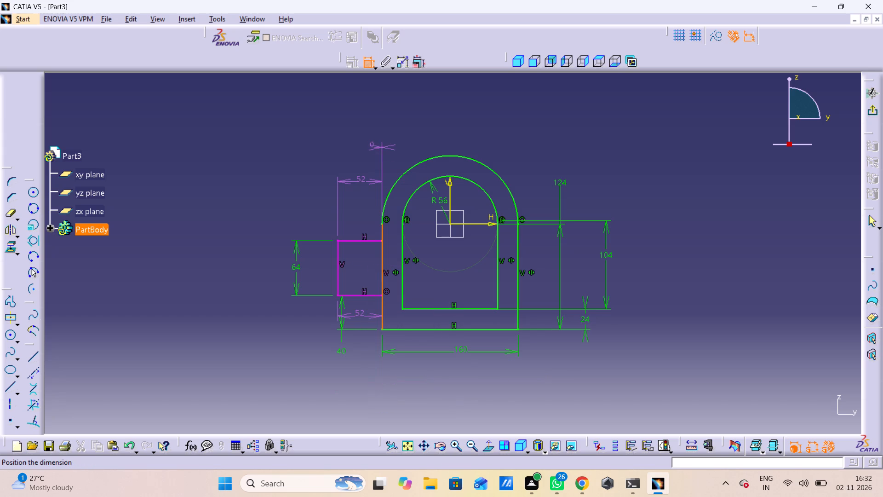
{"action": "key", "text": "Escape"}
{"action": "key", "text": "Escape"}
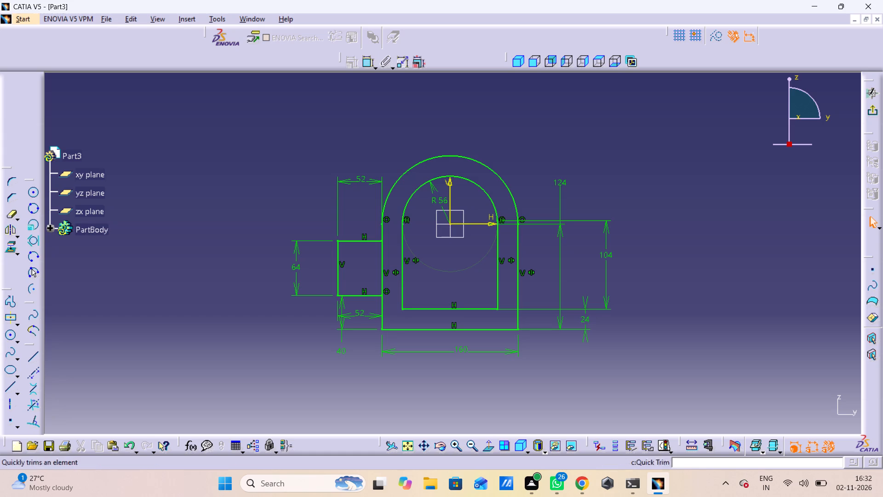
Mirror the three lines of the C-shaped profile about the sketch's V axis to the other side of the arch.
{"action": "left_click", "coordinate": [343, 241]}
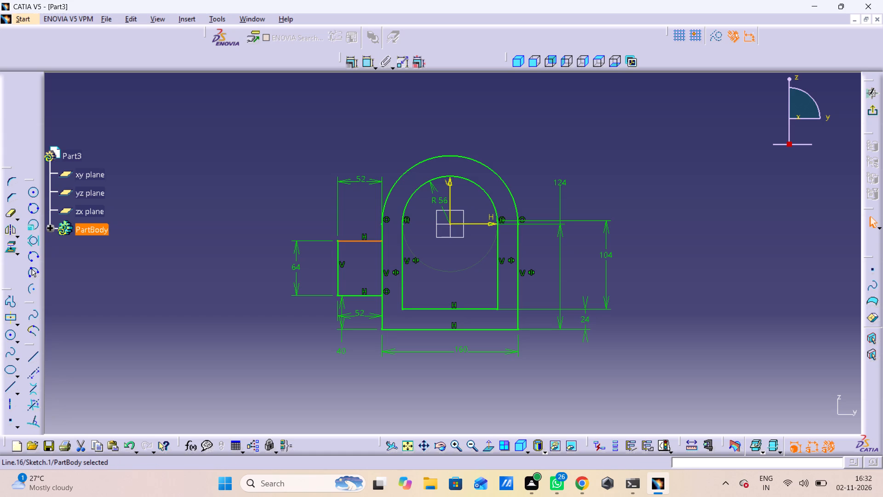
{"action": "left_click", "coordinate": [360, 111]}
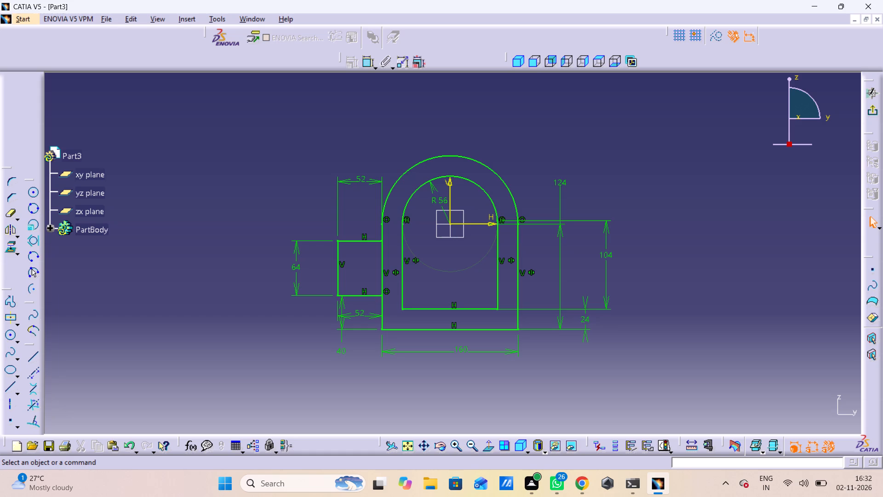
{"action": "left_click_drag", "start_coordinate": [365, 239], "coordinate": [365, 245], "text": "ctrl"}
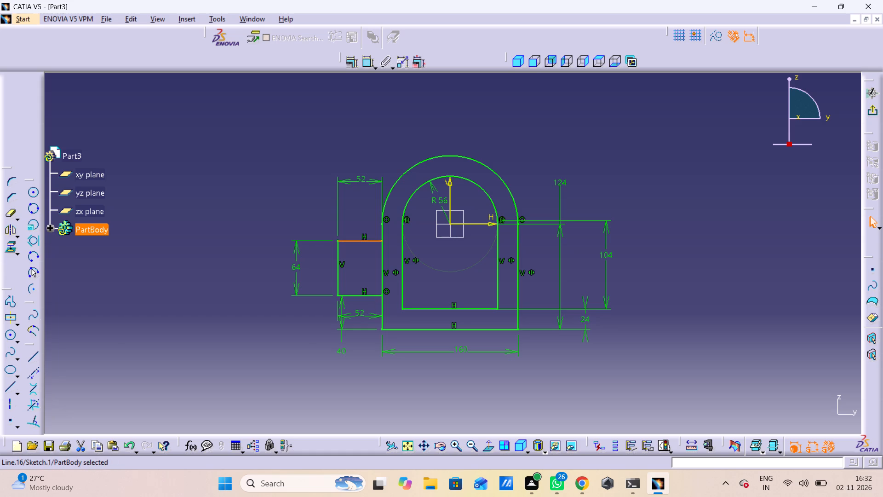
{"action": "left_click", "coordinate": [338, 260], "text": "ctrl"}
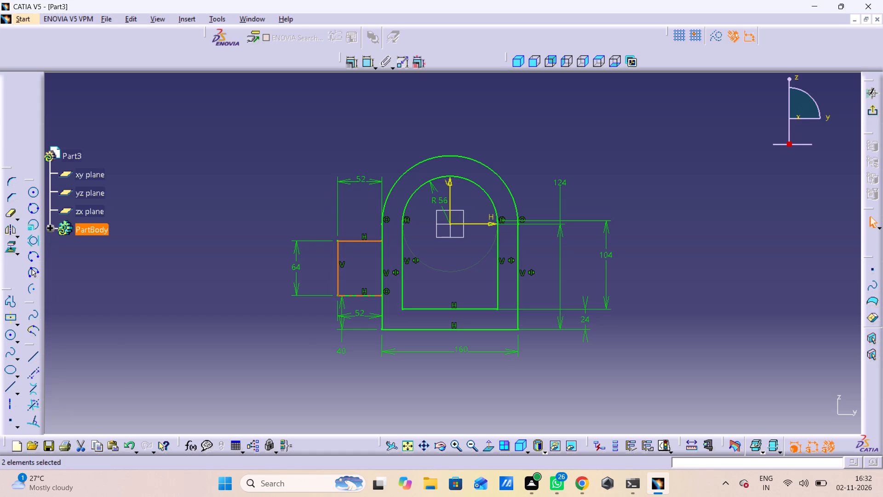
{"action": "left_click", "coordinate": [359, 295], "text": "ctrl"}
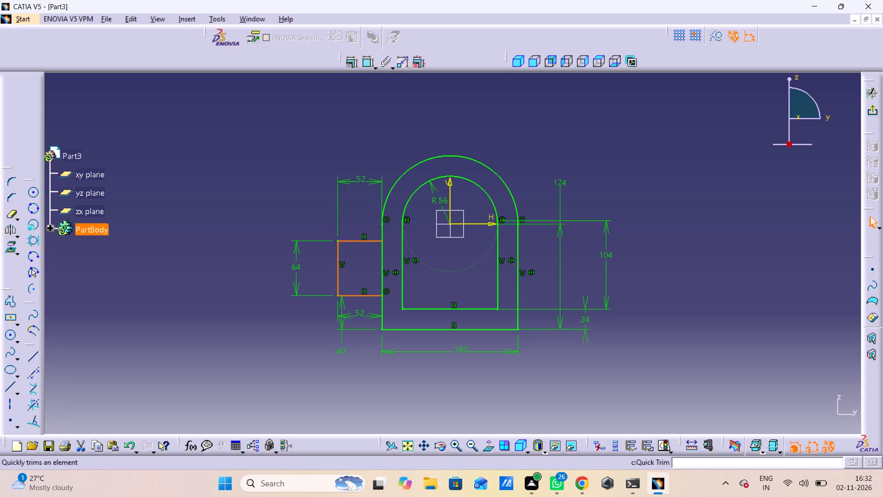
{"action": "left_click", "coordinate": [14, 231]}
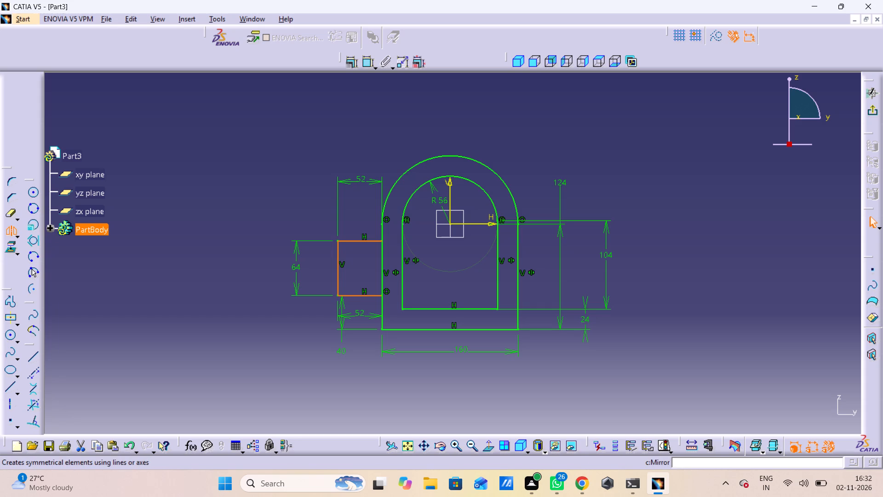
{"action": "left_click", "coordinate": [448, 185]}
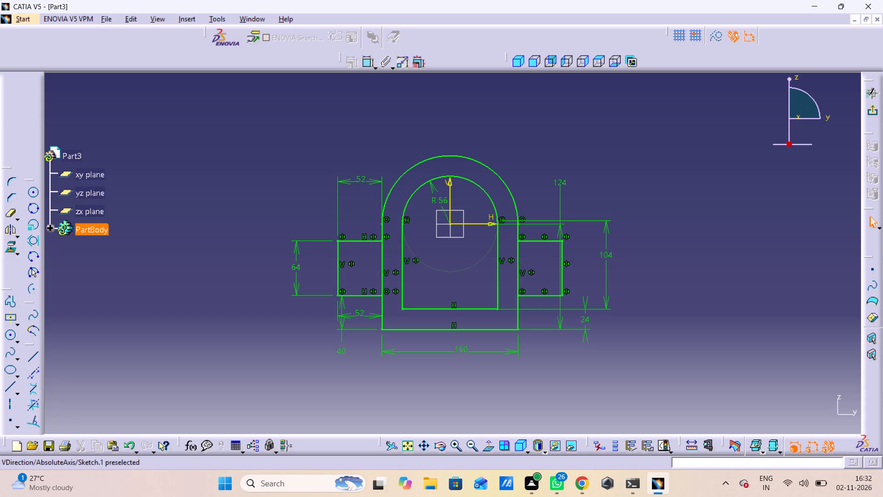
{"action": "left_click", "coordinate": [221, 236]}
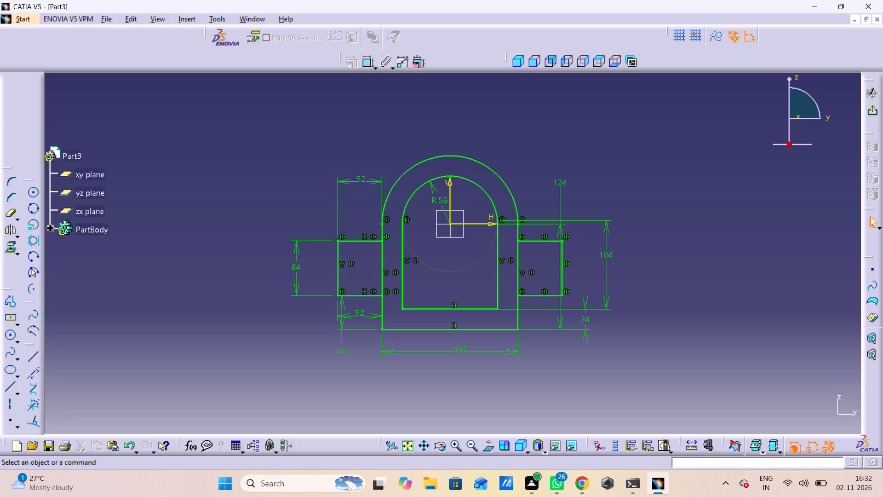
Quick-trim the segments of the outer arch's two vertical lines that lie between the side profiles' horizontal lines.
{"action": "double_click", "coordinate": [7, 215]}
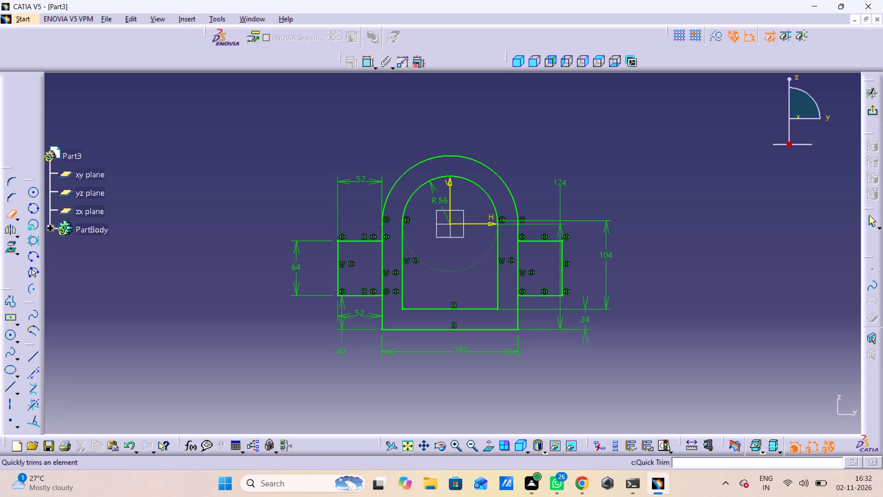
{"action": "left_click", "coordinate": [380, 263]}
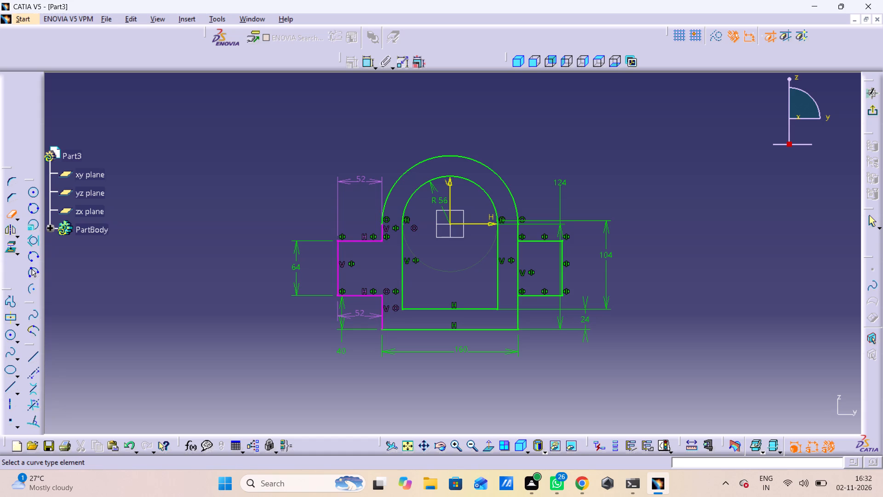
{"action": "left_click", "coordinate": [520, 261]}
{"action": "left_click", "coordinate": [225, 293]}
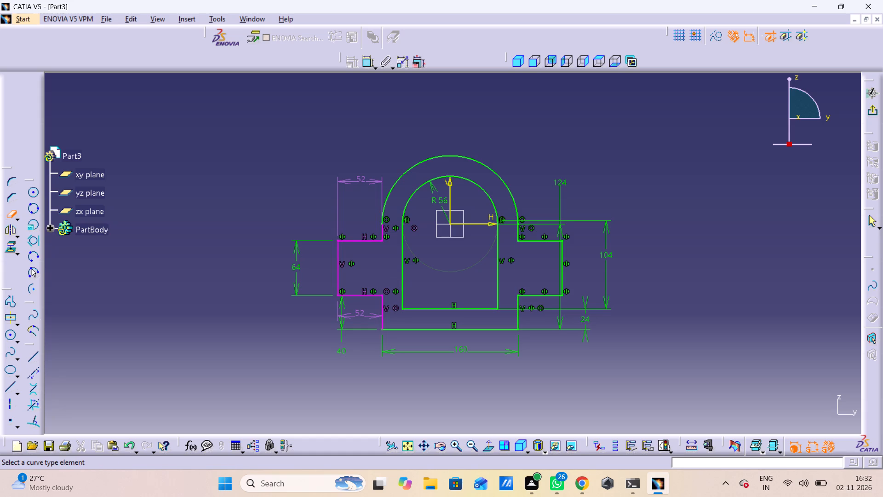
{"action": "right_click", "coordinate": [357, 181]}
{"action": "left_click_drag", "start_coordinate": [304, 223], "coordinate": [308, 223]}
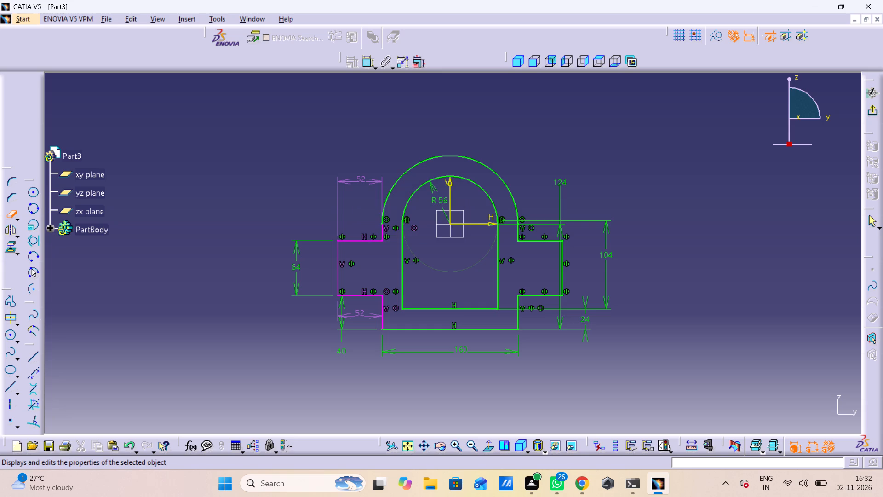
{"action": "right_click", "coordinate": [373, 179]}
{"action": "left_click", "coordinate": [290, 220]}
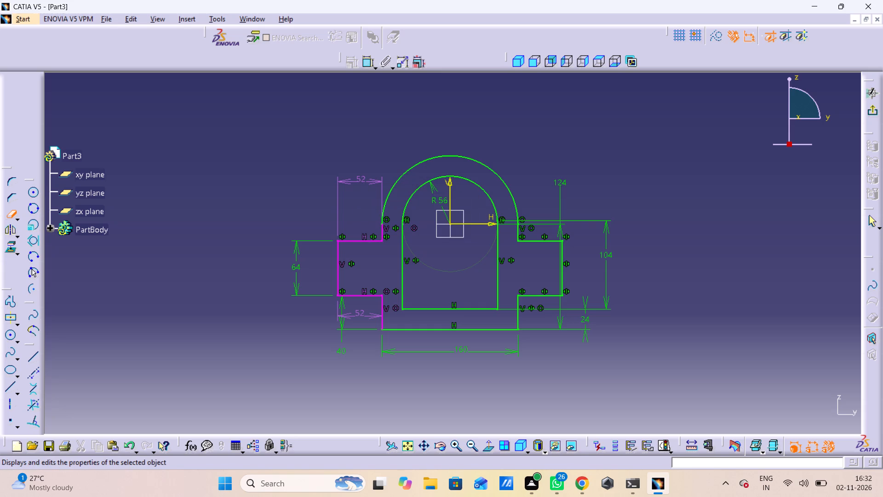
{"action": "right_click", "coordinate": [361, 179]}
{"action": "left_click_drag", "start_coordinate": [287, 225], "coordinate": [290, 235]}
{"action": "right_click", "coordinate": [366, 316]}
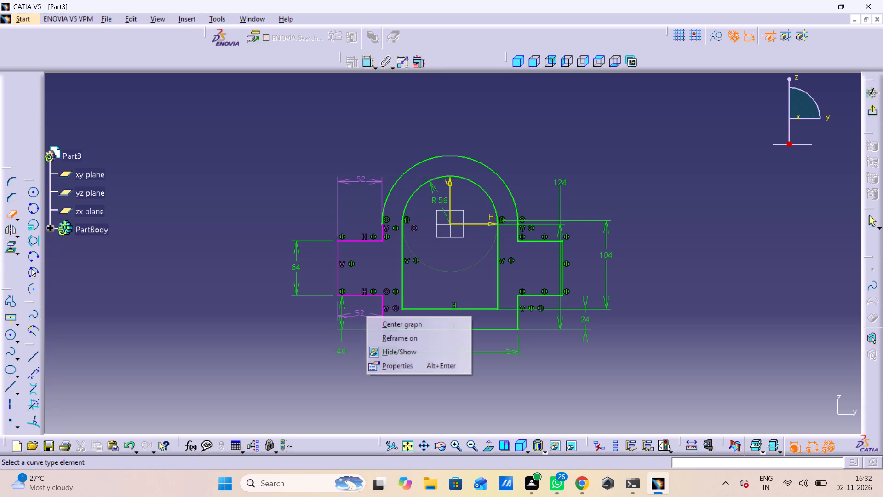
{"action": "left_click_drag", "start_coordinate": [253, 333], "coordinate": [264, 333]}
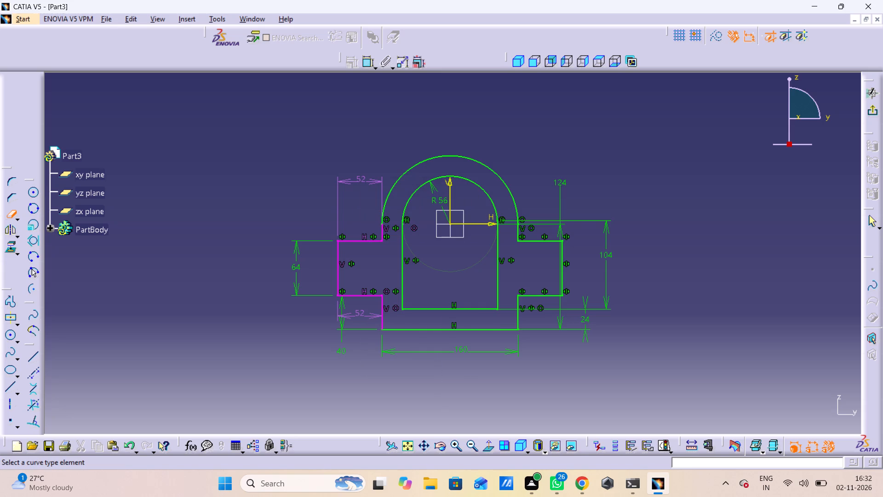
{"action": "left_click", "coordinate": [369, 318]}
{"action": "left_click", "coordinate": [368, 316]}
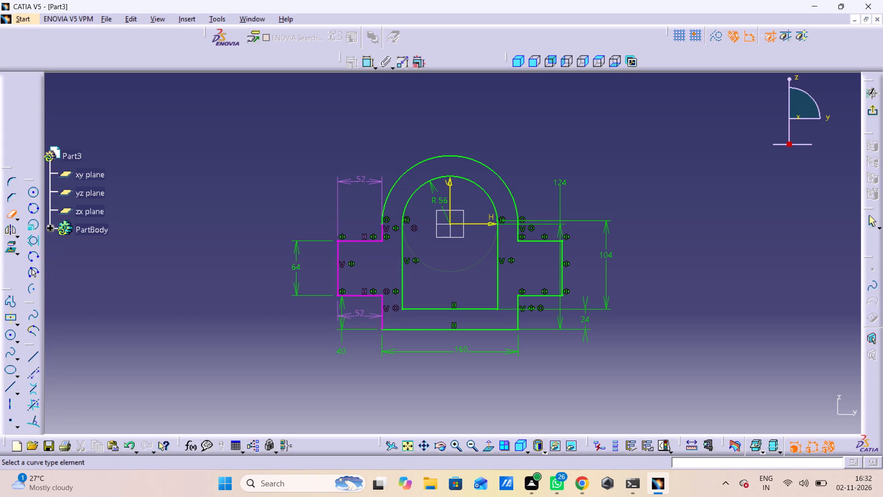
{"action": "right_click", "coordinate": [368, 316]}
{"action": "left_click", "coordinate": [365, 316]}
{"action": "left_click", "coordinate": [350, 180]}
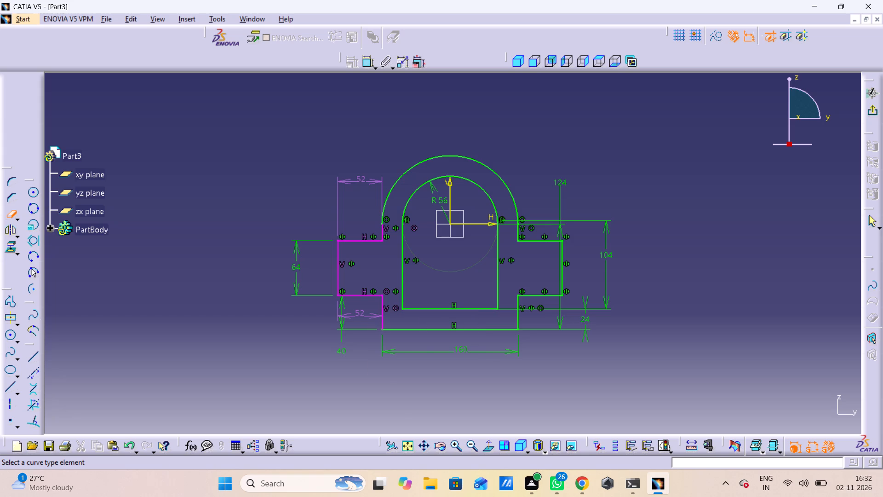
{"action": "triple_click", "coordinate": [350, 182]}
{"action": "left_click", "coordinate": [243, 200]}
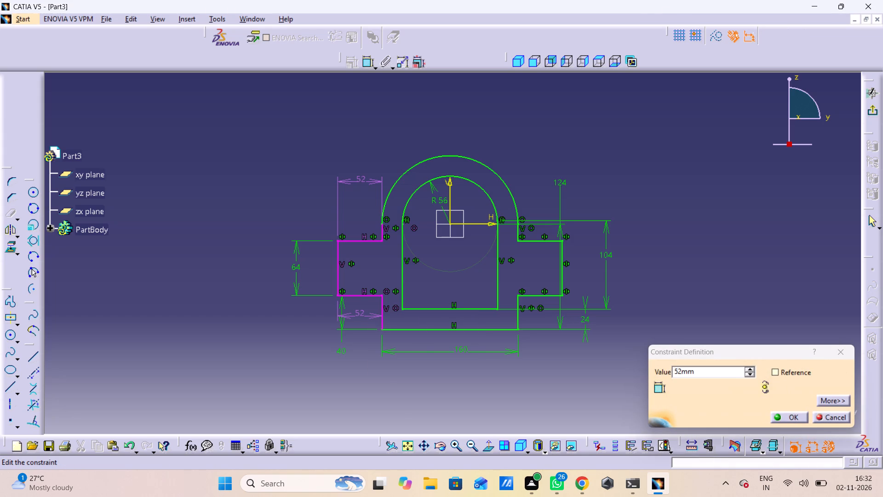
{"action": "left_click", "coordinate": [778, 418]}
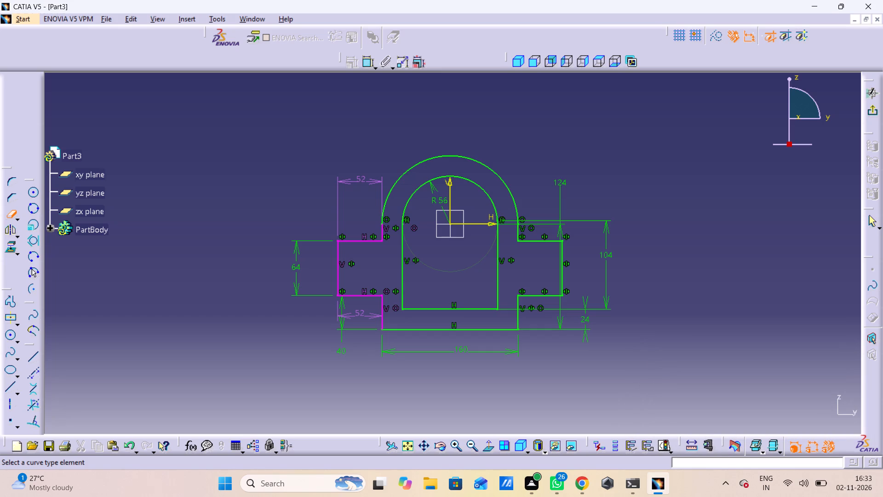
Delete the redundant 52 mm dimension above the C-shaped profile's upper horizontal line.
{"action": "left_click", "coordinate": [12, 215]}
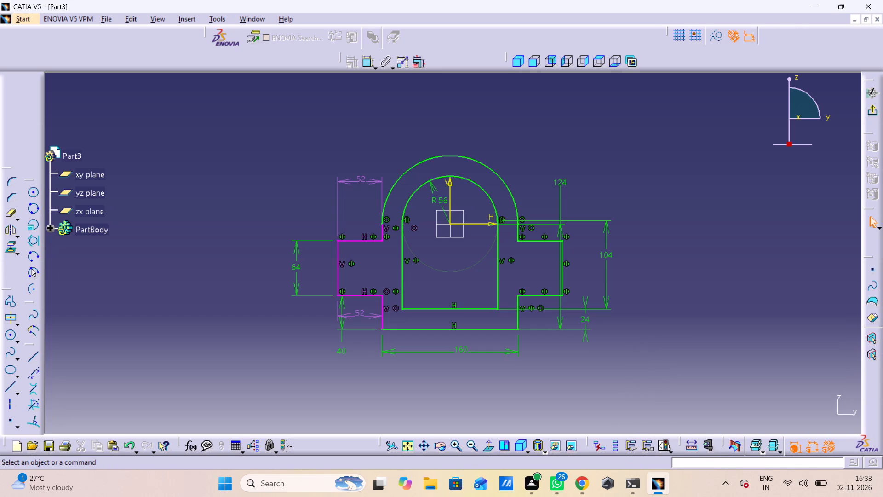
{"action": "left_click", "coordinate": [339, 179]}
{"action": "right_click", "coordinate": [333, 191]}
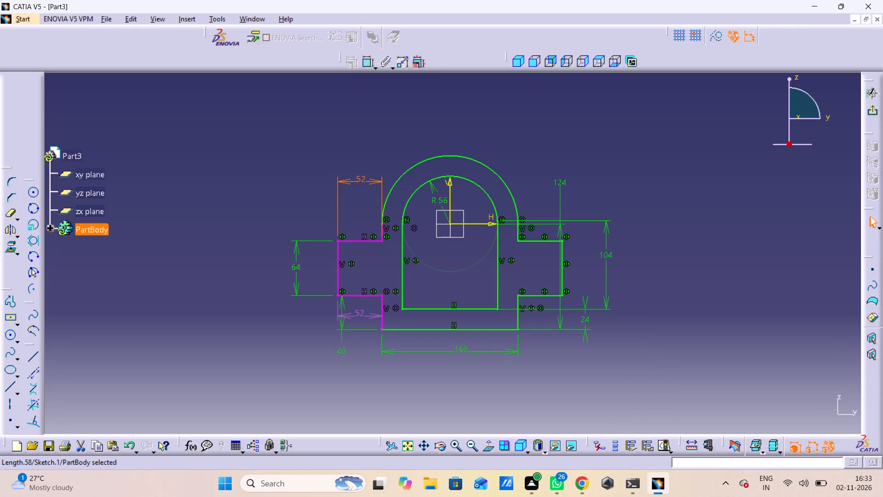
{"action": "right_click", "coordinate": [353, 179]}
{"action": "right_click", "coordinate": [362, 180]}
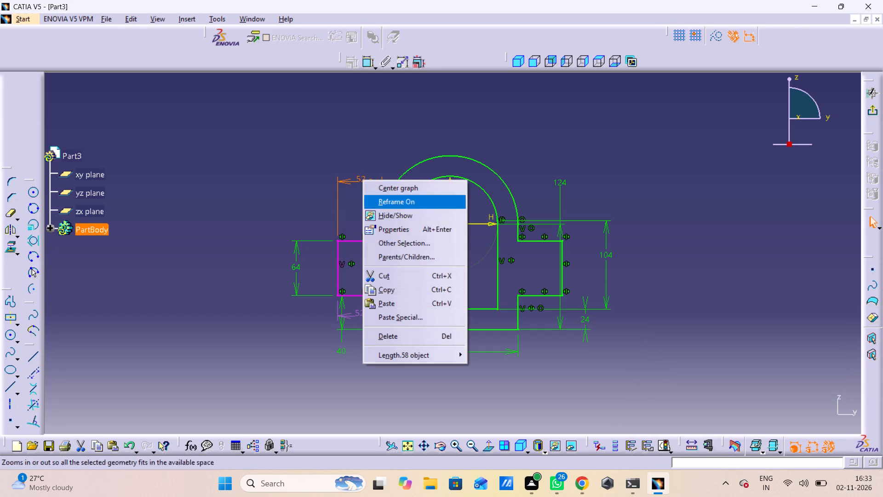
{"action": "left_click", "coordinate": [400, 339]}
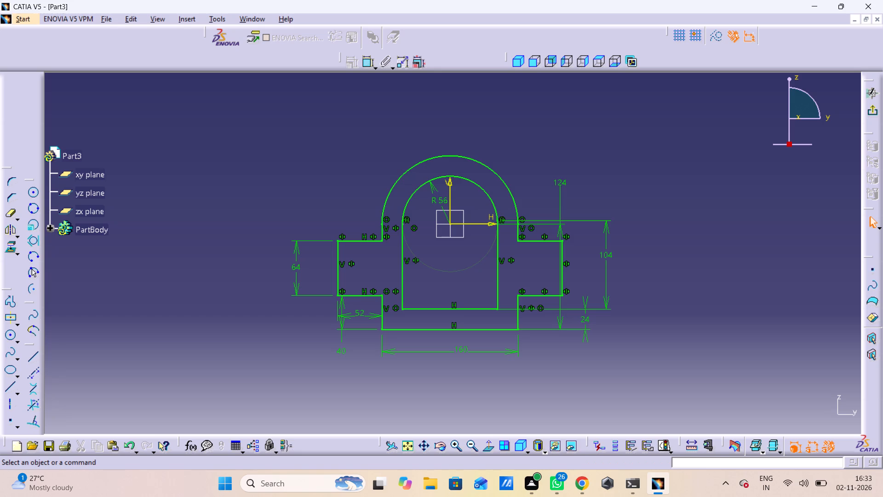
Exit the sketch and pad its profile with a length of 64/2 (32 mm) and mirrored extent.
{"action": "left_click", "coordinate": [873, 116]}
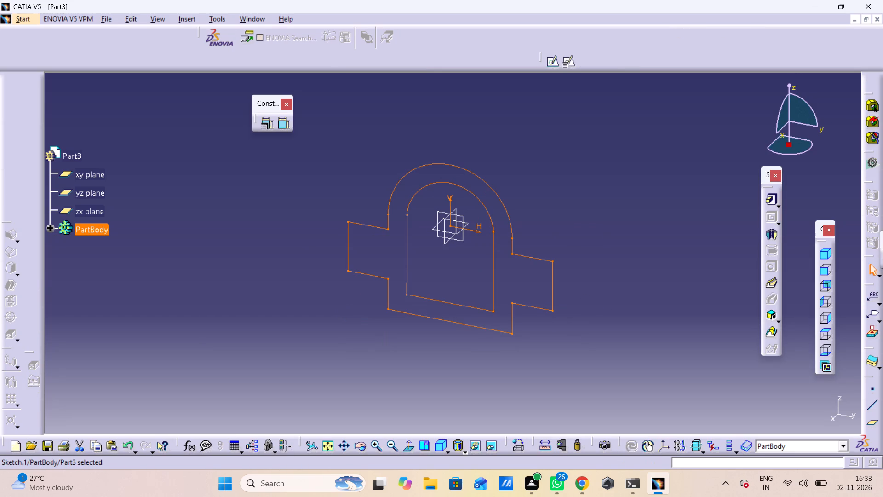
{"action": "left_click", "coordinate": [772, 206]}
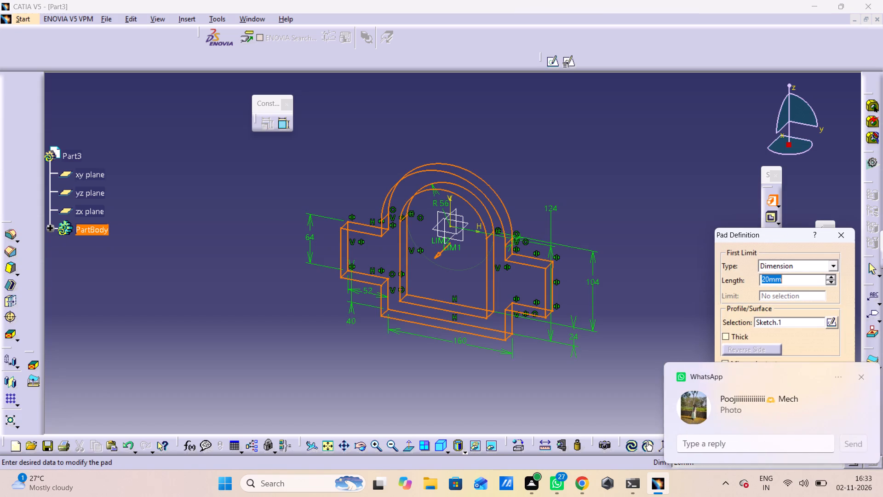
{"action": "left_click_drag", "start_coordinate": [795, 281], "coordinate": [603, 295]}
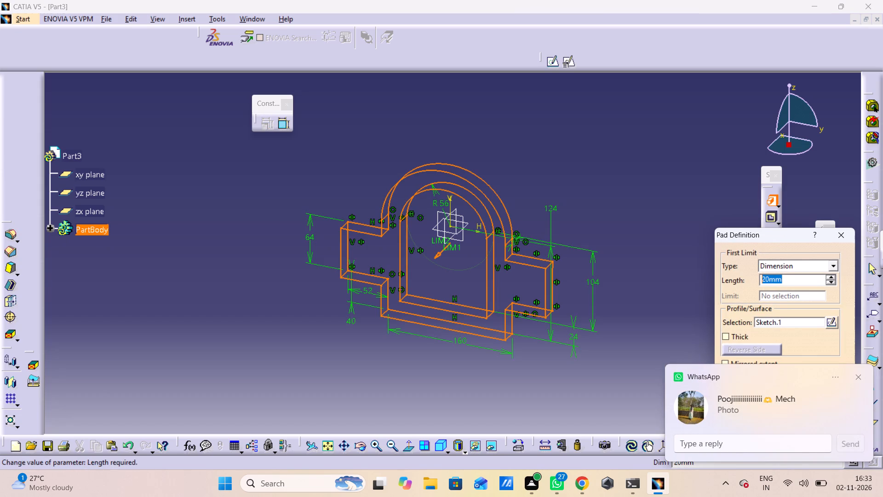
{"action": "type", "text": "64"}
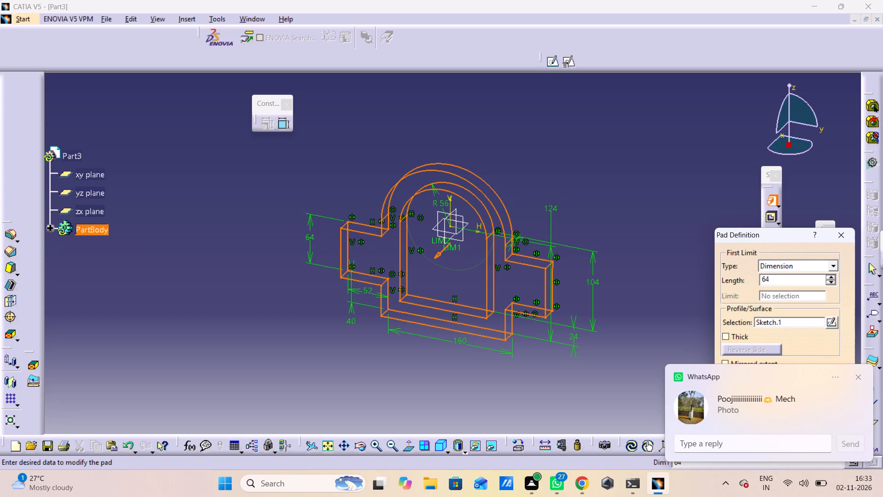
{"action": "type", "text": "/2"}
{"action": "left_click", "coordinate": [857, 371]}
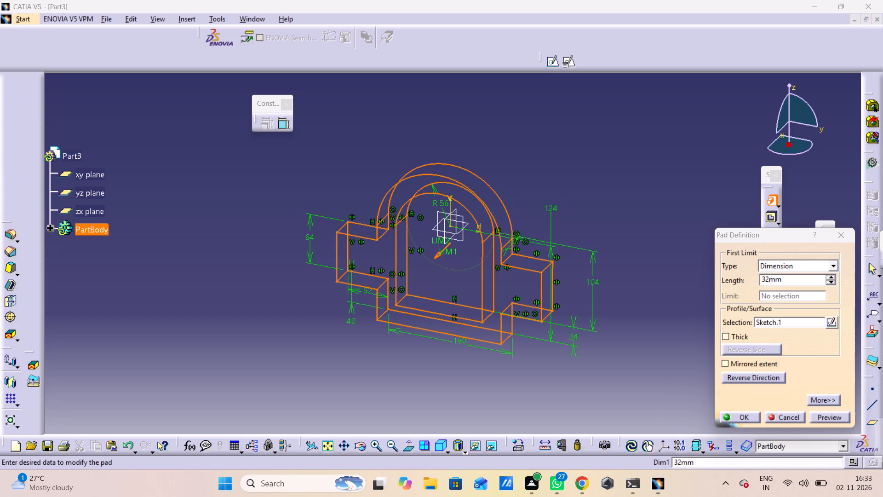
{"action": "left_click_drag", "start_coordinate": [757, 368], "coordinate": [772, 390]}
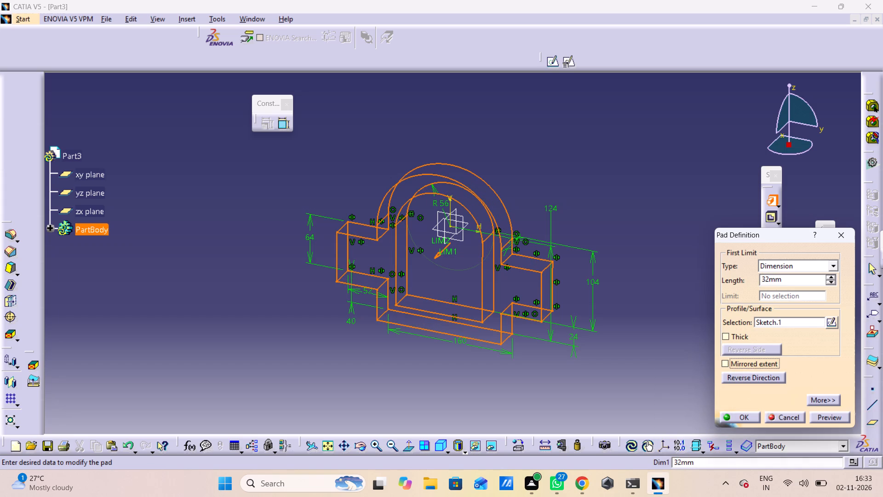
{"action": "left_click", "coordinate": [735, 365]}
{"action": "left_click", "coordinate": [746, 422]}
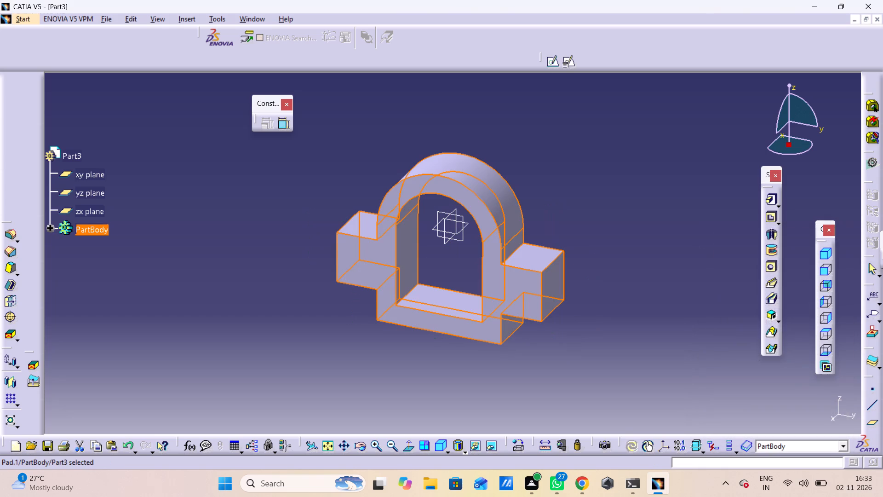
{"action": "left_click", "coordinate": [645, 367]}
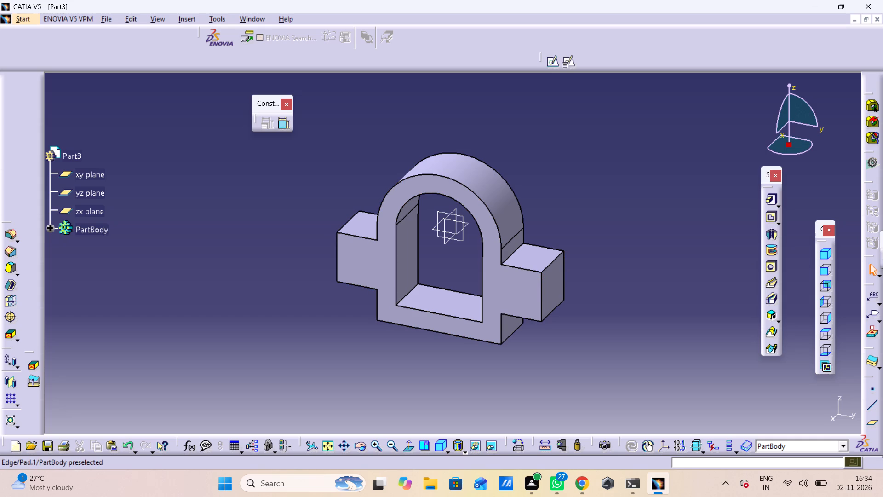
Open a new sketch on the outer end face of the rectangular side block on the positive y side.
{"action": "left_click", "coordinate": [548, 295]}
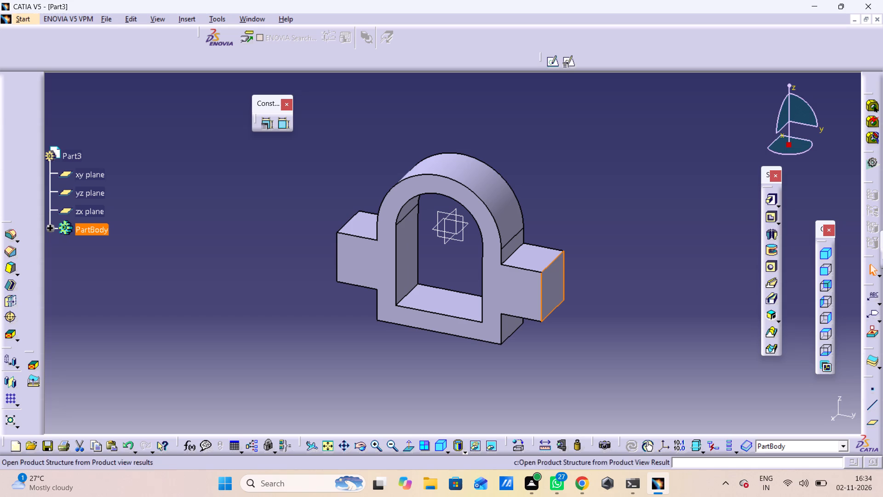
{"action": "left_click", "coordinate": [550, 62]}
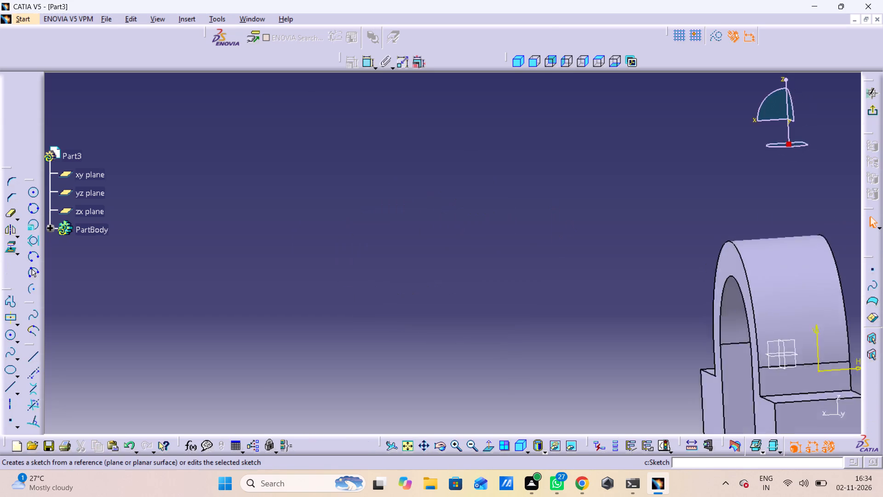
{"action": "middle_click_drag", "start_coordinate": [547, 252], "coordinate": [544, 331]}
{"action": "right_click", "coordinate": [547, 252]}
{"action": "scroll", "coordinate": [547, 254], "scroll_direction": "down", "scroll_amount": 1}
{"action": "middle_click_drag", "start_coordinate": [544, 332], "coordinate": [543, 329]}
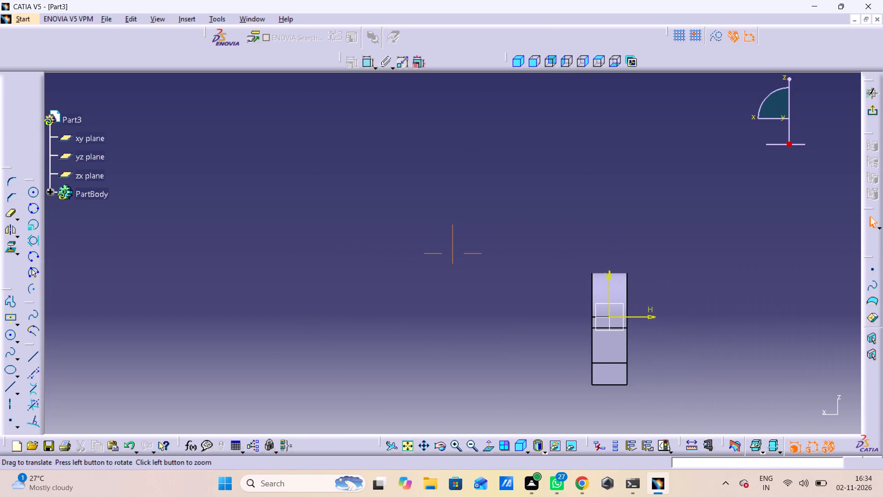
{"action": "middle_click_drag", "start_coordinate": [543, 329], "coordinate": [477, 279]}
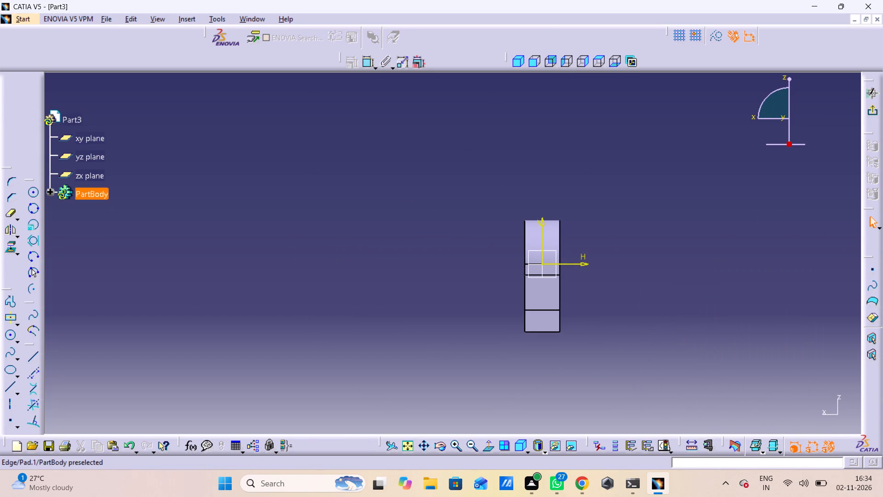
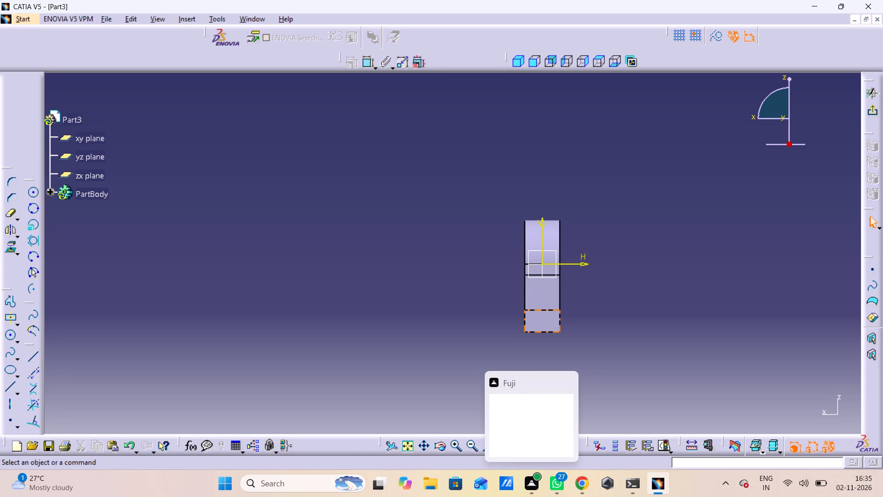
Examine the padded body and the selected sketch face from several angles.
{"action": "middle_click_drag", "start_coordinate": [294, 288], "coordinate": [389, 314]}
{"action": "right_click_drag", "start_coordinate": [294, 288], "coordinate": [388, 312]}
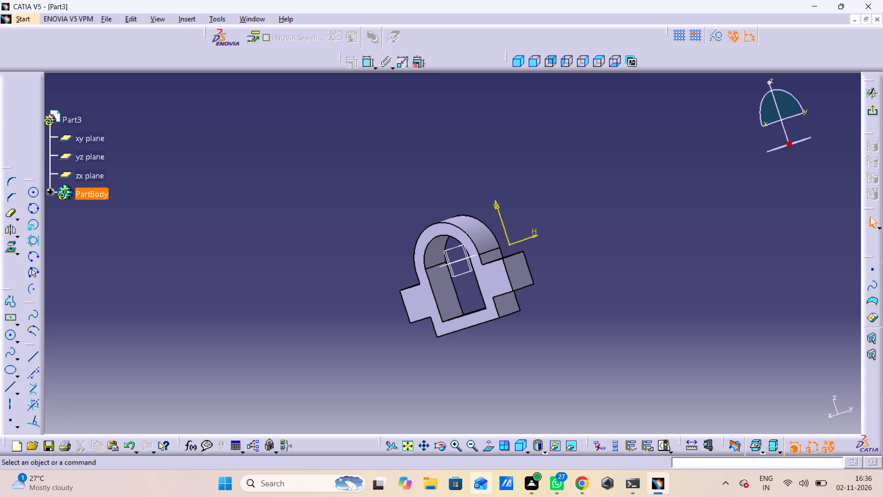
{"action": "left_click", "coordinate": [487, 450]}
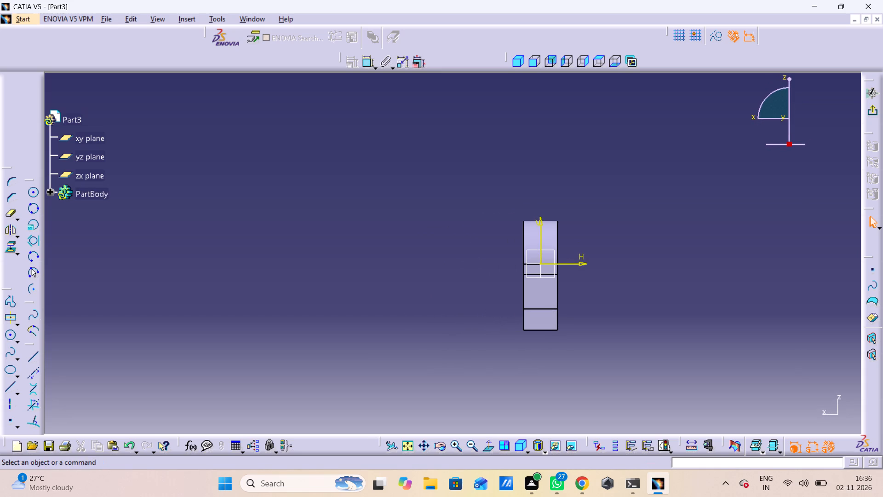
{"action": "middle_click_drag", "start_coordinate": [238, 321], "coordinate": [519, 318]}
{"action": "right_click_drag", "start_coordinate": [238, 321], "coordinate": [517, 328]}
{"action": "right_click", "coordinate": [518, 327]}
{"action": "scroll", "coordinate": [519, 318], "scroll_direction": "up", "scroll_amount": 1}
{"action": "middle_click_drag", "start_coordinate": [519, 318], "coordinate": [510, 231]}
{"action": "middle_click_drag", "start_coordinate": [385, 270], "coordinate": [403, 304]}
{"action": "right_click", "coordinate": [385, 270]}
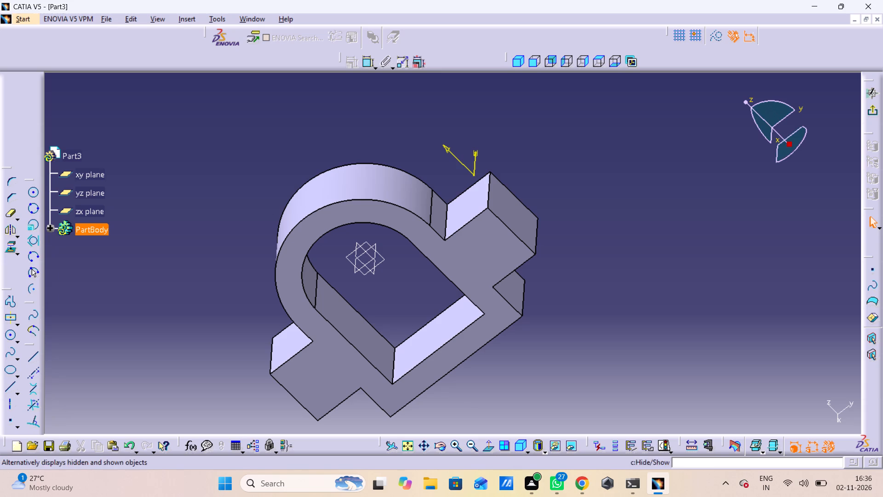
Leave the empty end-face sketch, reopen the base pad's profile sketch to review its dimensions, and exit it.
{"action": "left_click", "coordinate": [92, 228]}
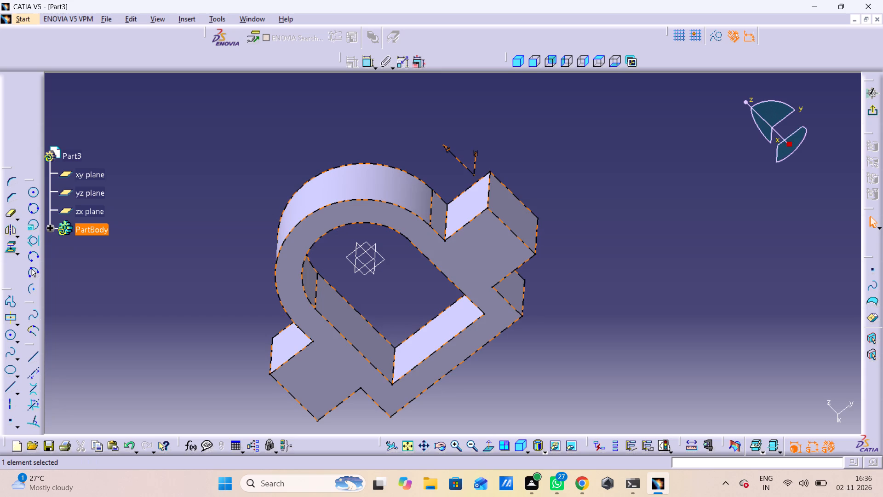
{"action": "left_click", "coordinate": [92, 228]}
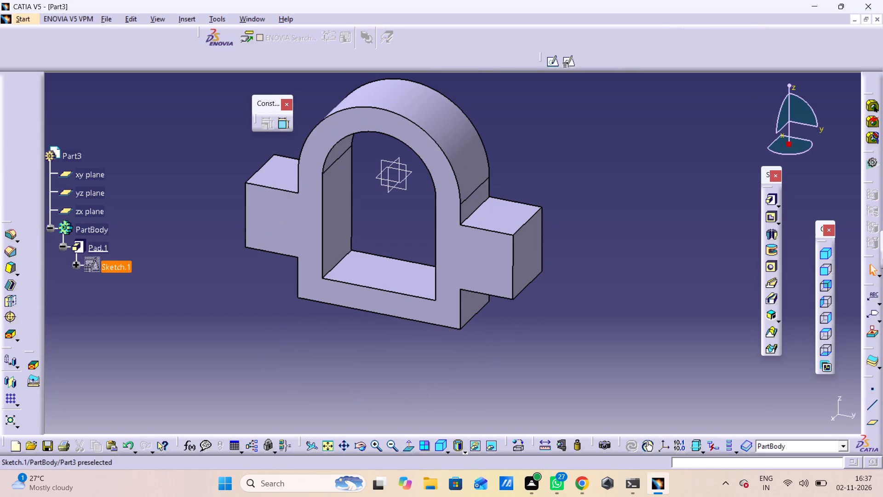
{"action": "double_click", "coordinate": [106, 267]}
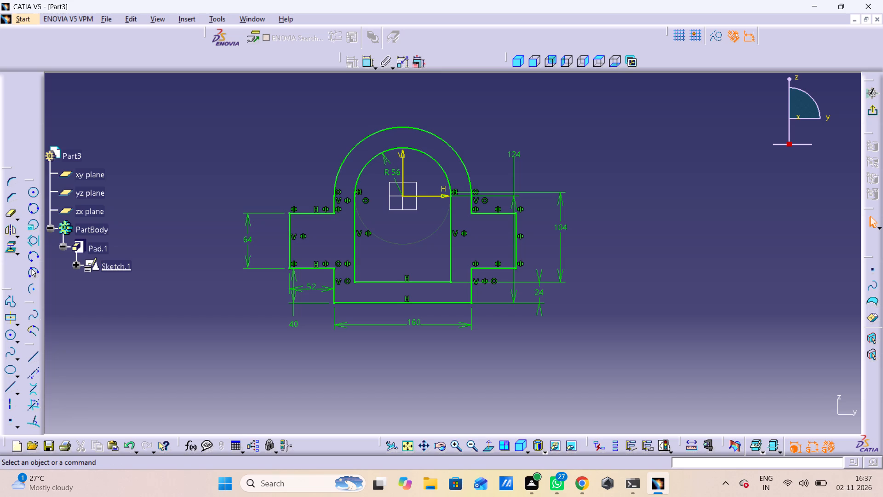
{"action": "double_click", "coordinate": [78, 244]}
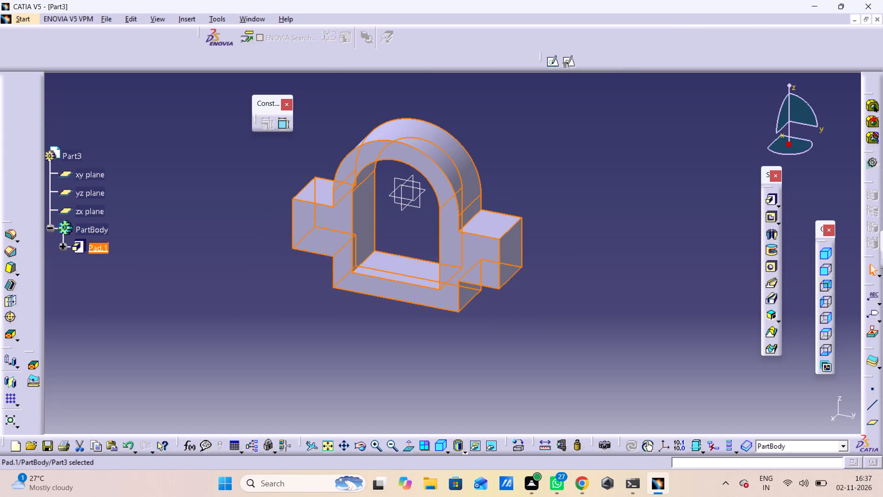
Start a new sketch on the outer end face of the rectangular side block on the positive y side.
{"action": "left_click", "coordinate": [168, 294]}
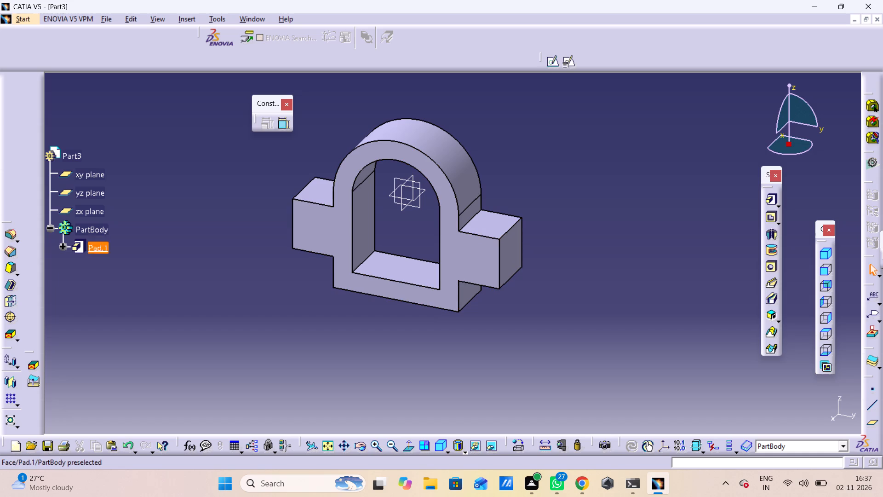
{"action": "left_click", "coordinate": [408, 448]}
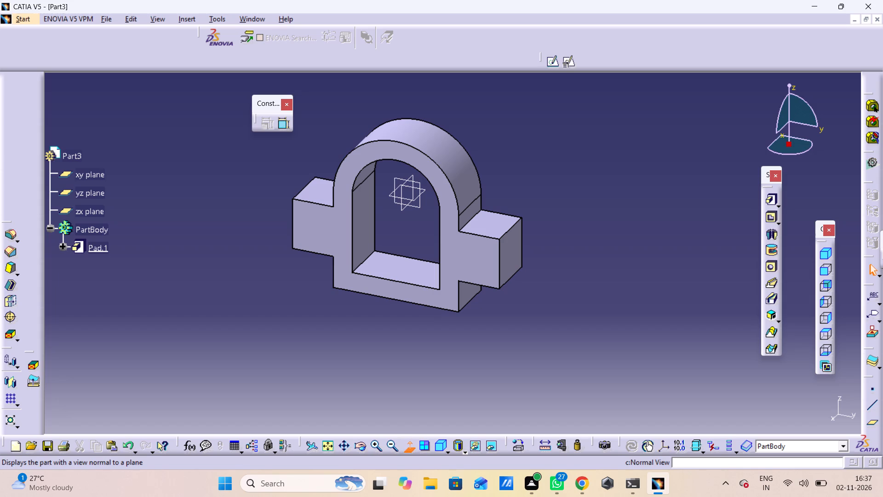
{"action": "left_click", "coordinate": [408, 449]}
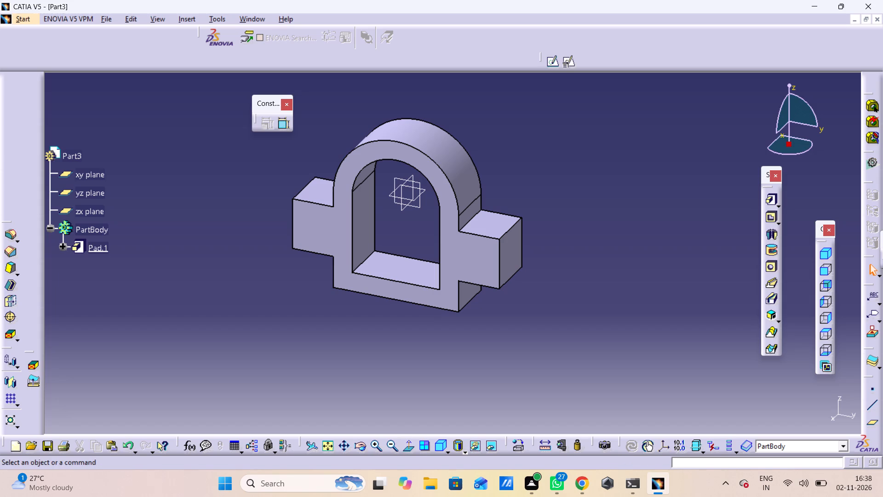
{"action": "left_click", "coordinate": [487, 393]}
{"action": "left_click", "coordinate": [508, 256]}
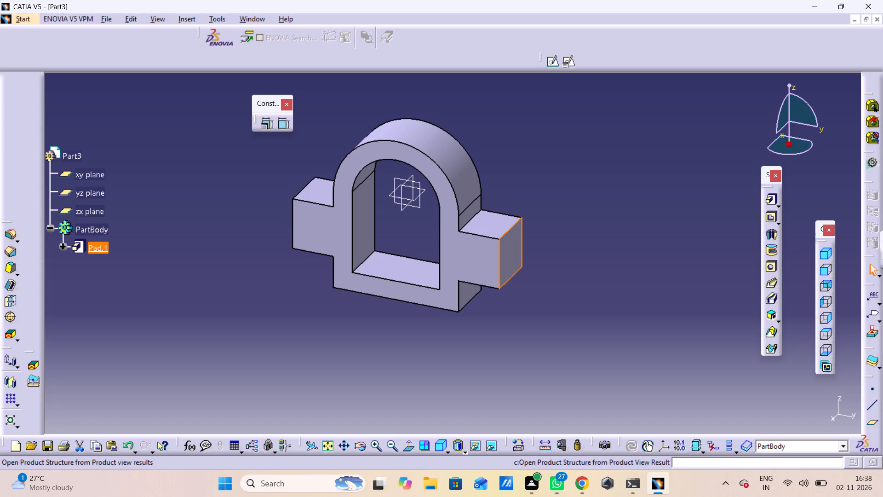
{"action": "left_click", "coordinate": [554, 63]}
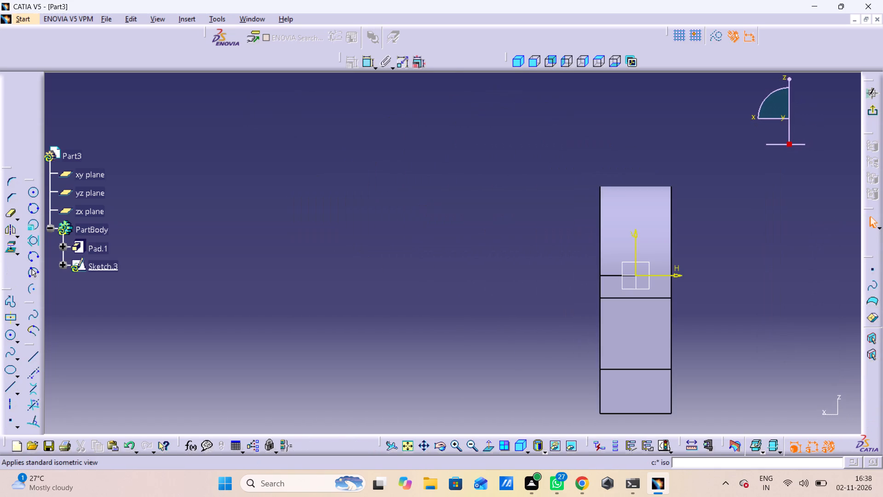
Sketch a circle of about 16.6 mm radius on the block's end face, centred on the vertical axis.
{"action": "double_click", "coordinate": [8, 335]}
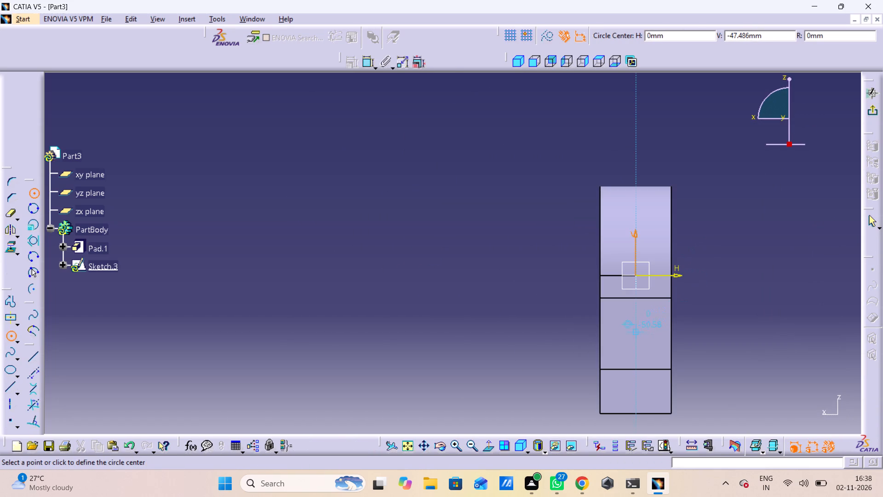
{"action": "left_click", "coordinate": [637, 335]}
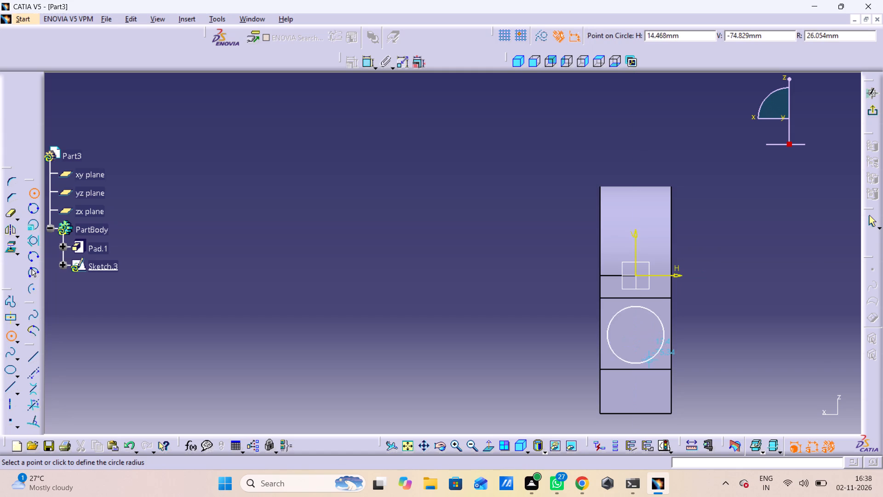
{"action": "left_click", "coordinate": [646, 349]}
{"action": "left_click", "coordinate": [412, 280]}
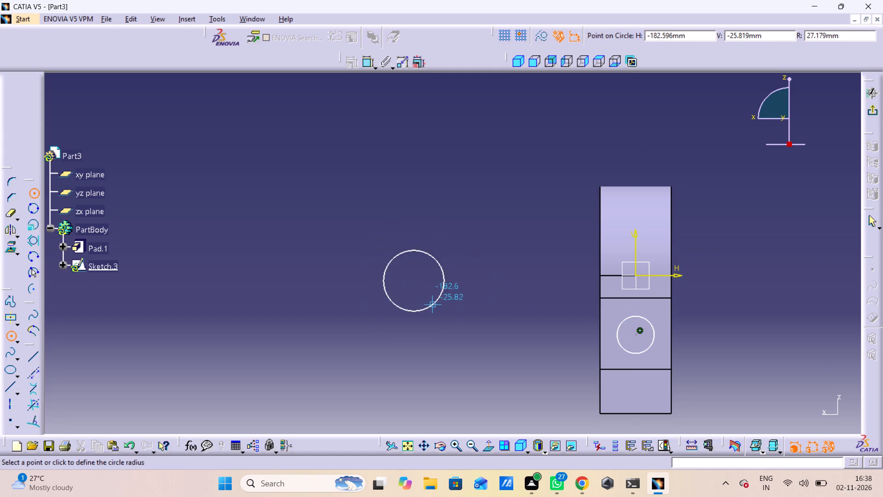
{"action": "right_click", "coordinate": [419, 300]}
{"action": "left_click", "coordinate": [475, 272]}
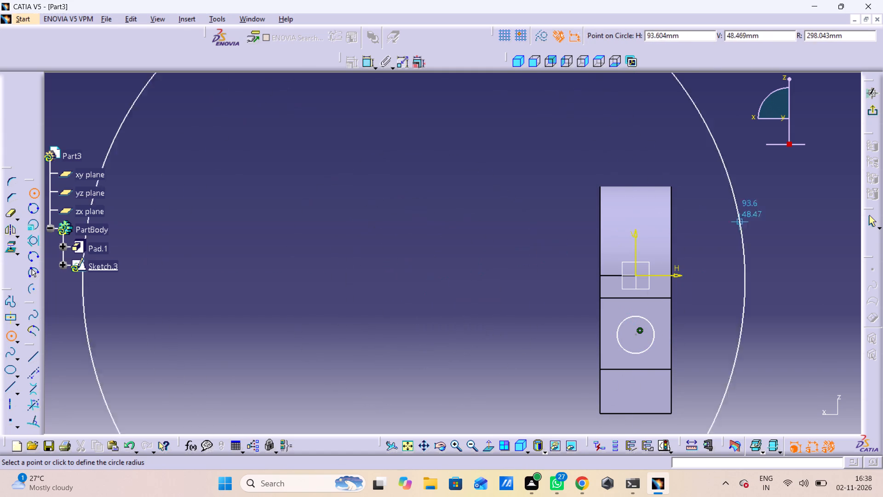
{"action": "left_click", "coordinate": [870, 219]}
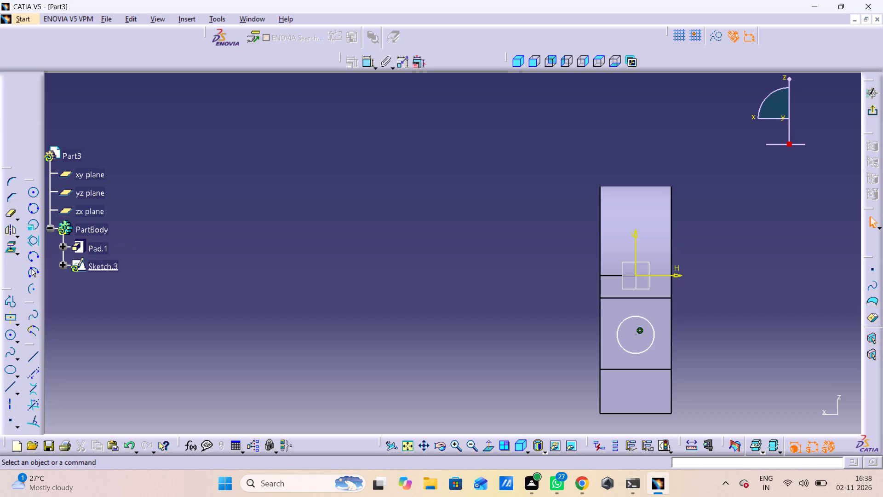
Sketch an open inverted-U profile over the circle, about 45.5 mm wide, with legs about 27 mm and 31 mm long.
{"action": "double_click", "coordinate": [8, 308]}
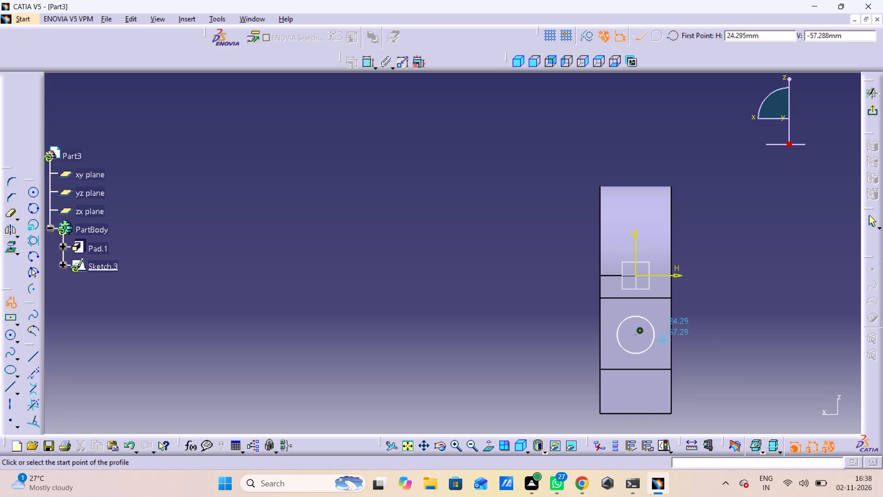
{"action": "left_click", "coordinate": [662, 337]}
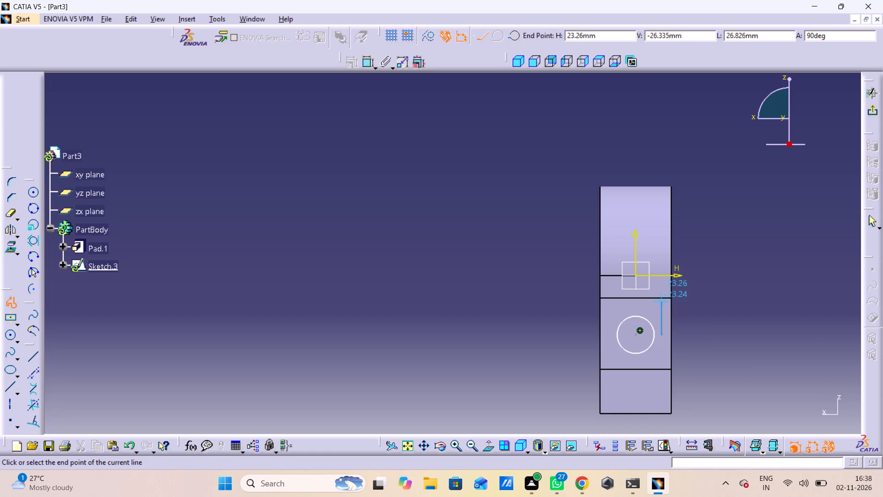
{"action": "left_click", "coordinate": [662, 306]}
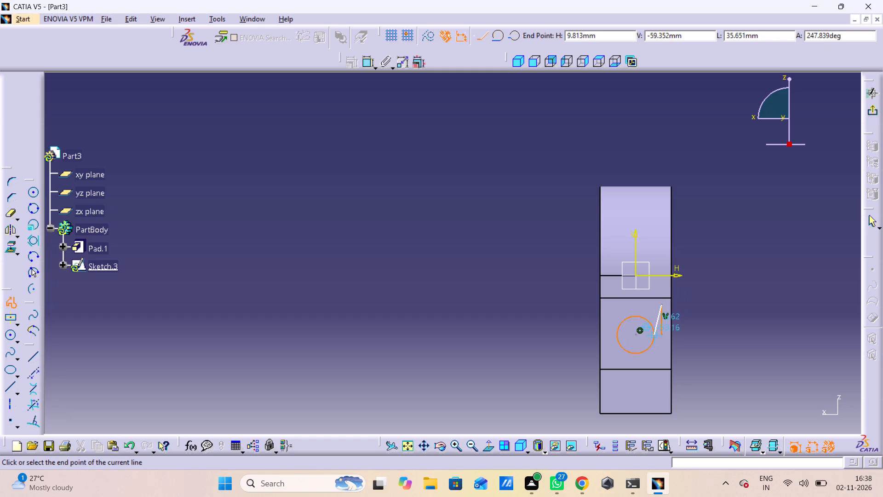
{"action": "left_click", "coordinate": [611, 306]}
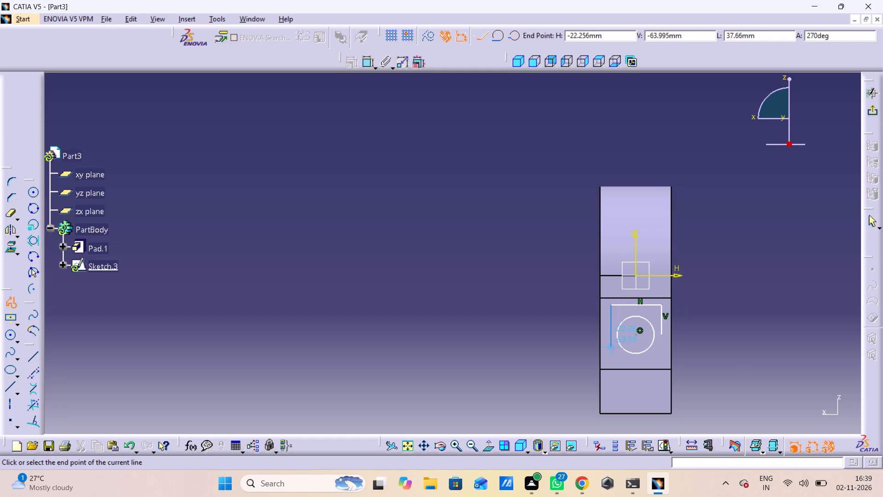
{"action": "left_click", "coordinate": [609, 340]}
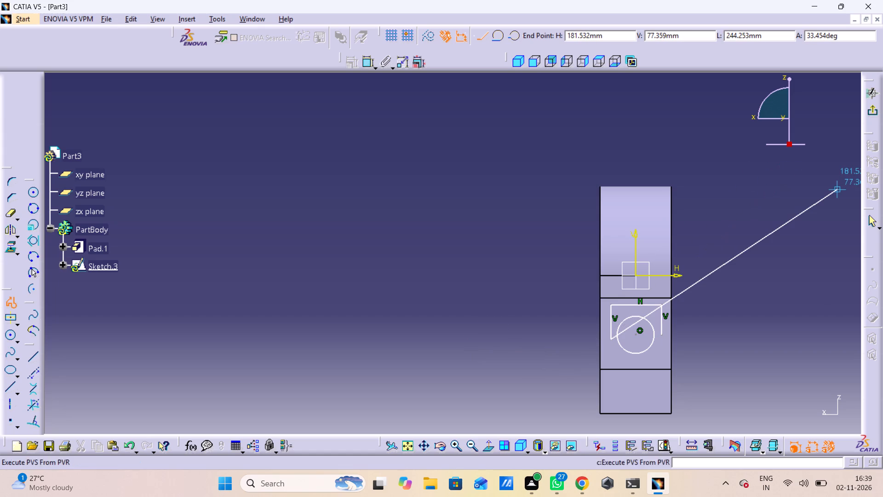
{"action": "left_click", "coordinate": [872, 223]}
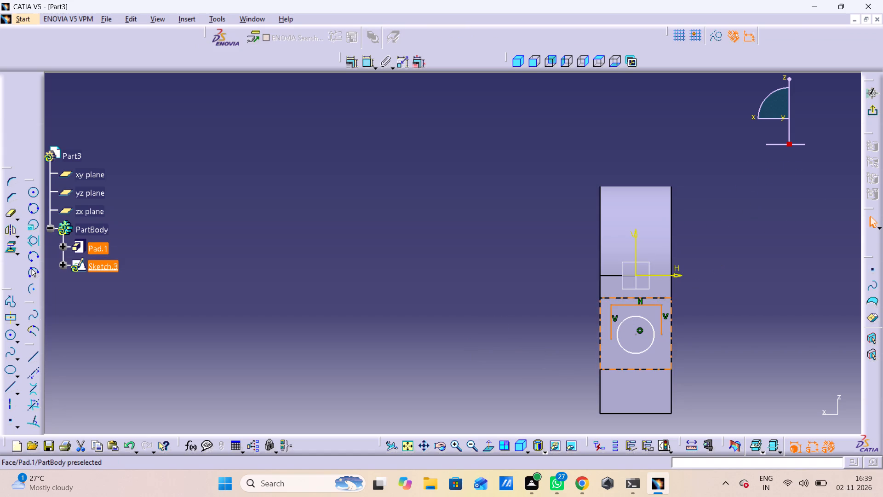
{"action": "left_click", "coordinate": [540, 276]}
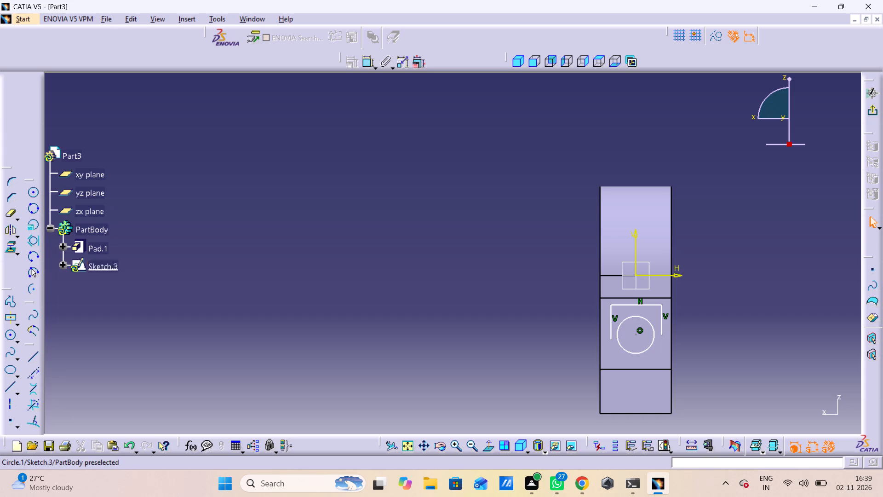
Dimension the length of the inverted-U profile's left leg.
{"action": "double_click", "coordinate": [368, 63]}
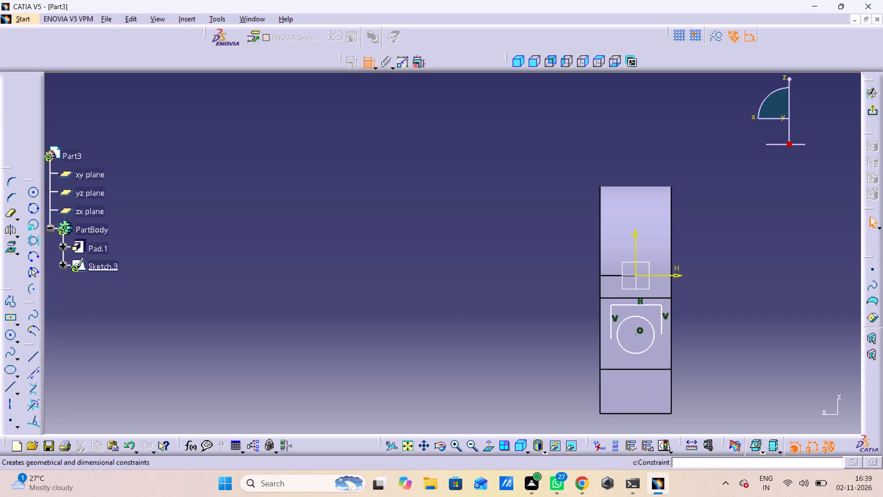
{"action": "left_click", "coordinate": [610, 322]}
{"action": "left_click", "coordinate": [558, 322]}
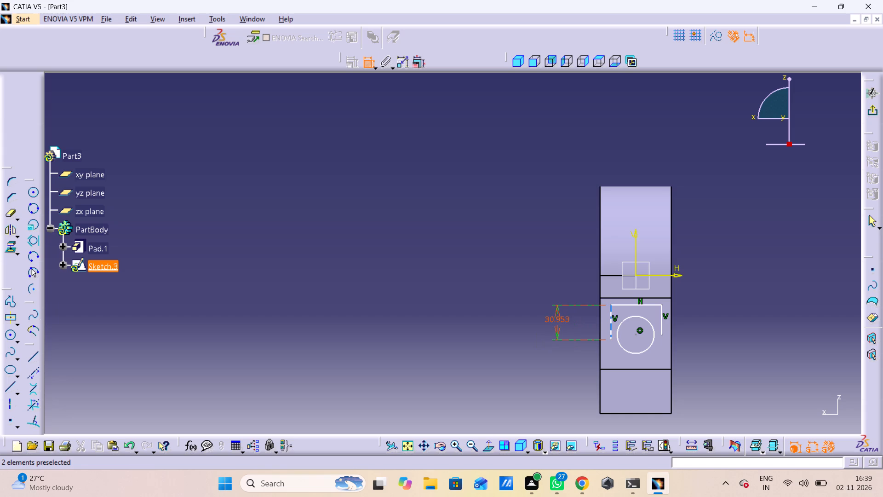
{"action": "left_click", "coordinate": [553, 321]}
Dimension the circle and set its radius to 20 mm.
{"action": "left_click_drag", "start_coordinate": [650, 347], "coordinate": [655, 348]}
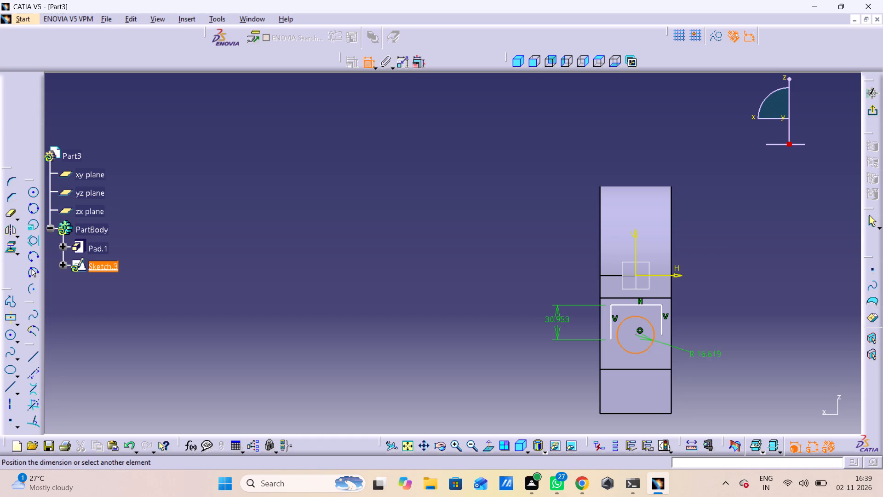
{"action": "left_click", "coordinate": [708, 356]}
{"action": "double_click", "coordinate": [711, 352]}
{"action": "type", "text": "20"}
{"action": "key", "text": "Return"}
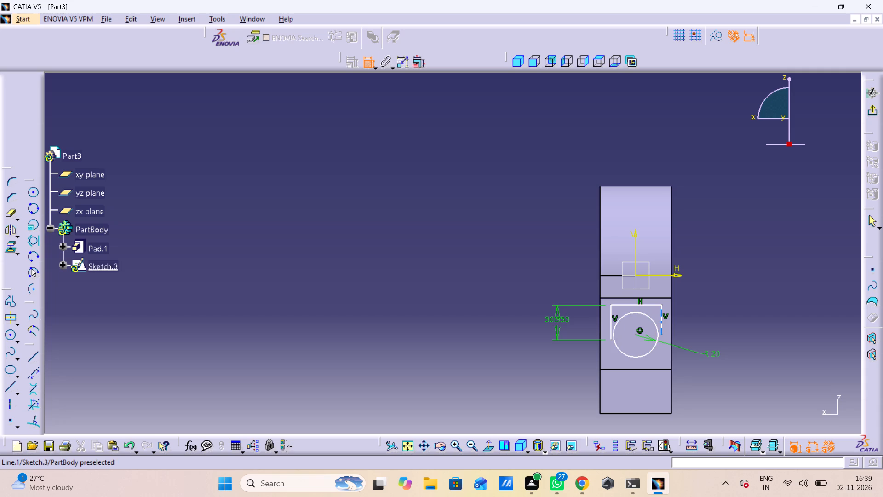
Constrain the circle's centre to lie 32 mm above the lower edge of the block's end face.
{"action": "left_click", "coordinate": [639, 337]}
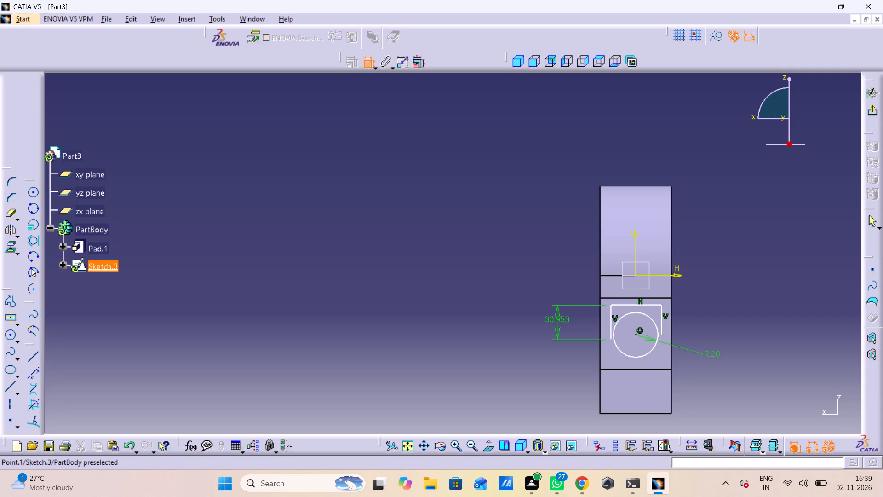
{"action": "left_click", "coordinate": [636, 333]}
{"action": "left_click", "coordinate": [643, 368]}
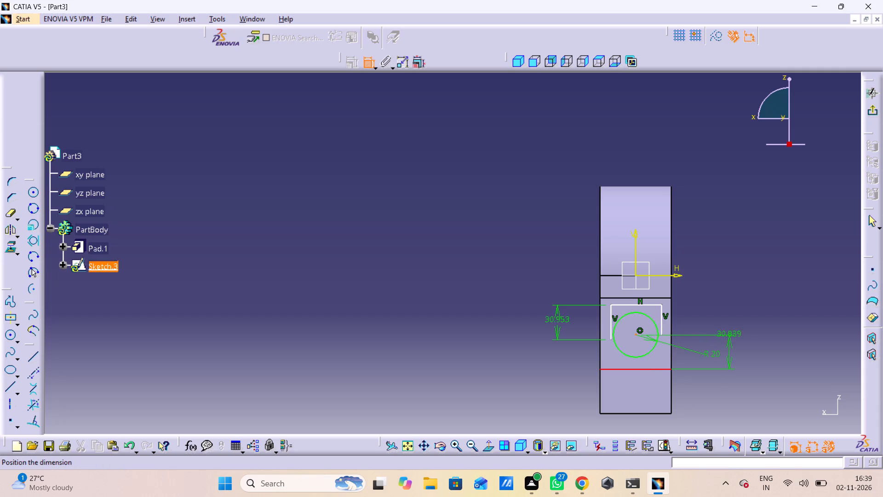
{"action": "left_click", "coordinate": [747, 310]}
{"action": "double_click", "coordinate": [747, 303]}
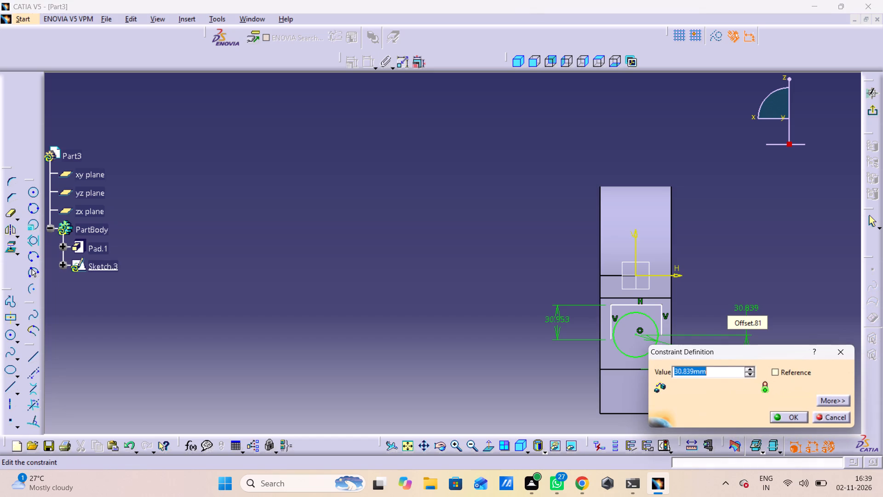
{"action": "type", "text": "32"}
{"action": "key", "text": "Return"}
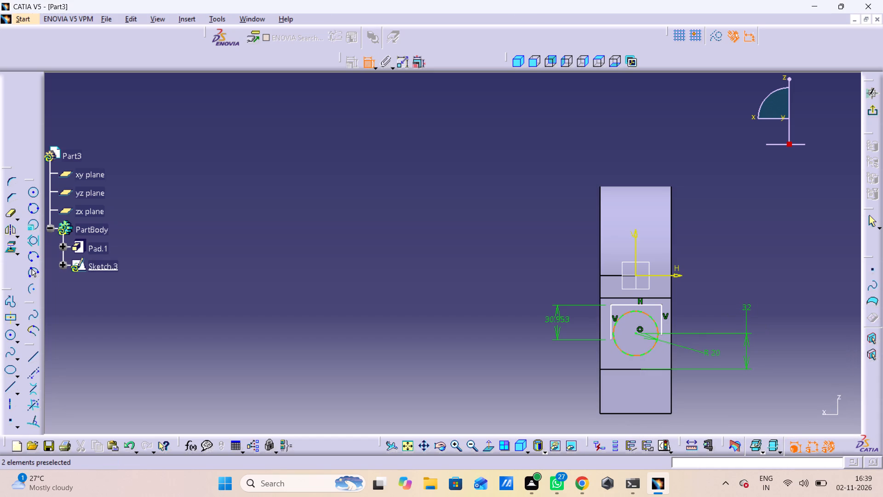
Make the lower endpoint of the profile's left leg coincident with the circle.
{"action": "left_click", "coordinate": [610, 340]}
{"action": "left_click", "coordinate": [619, 348]}
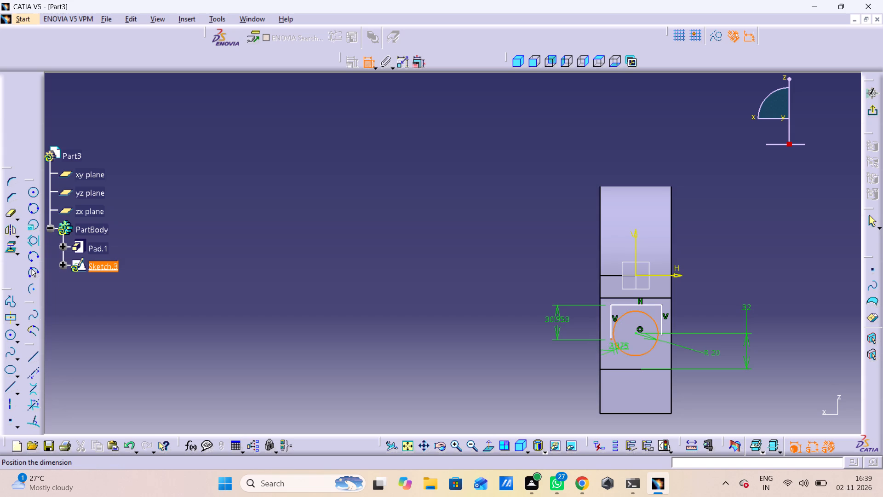
{"action": "right_click", "coordinate": [428, 301]}
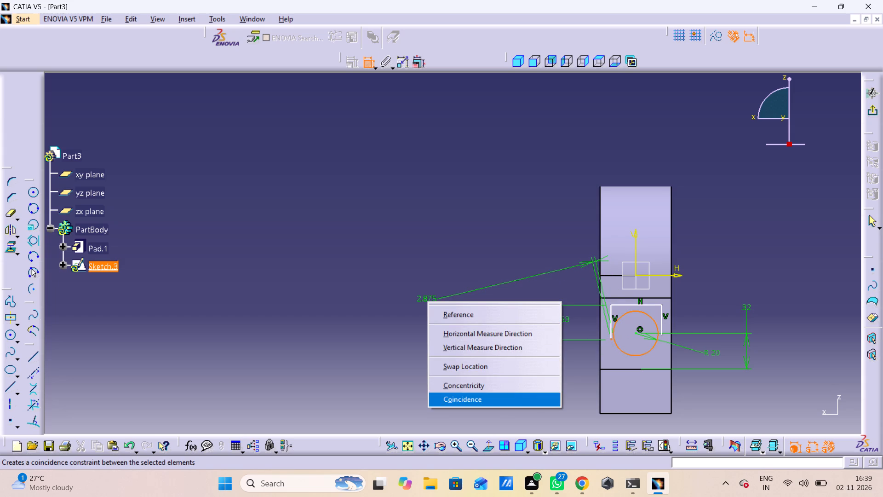
{"action": "left_click", "coordinate": [496, 397]}
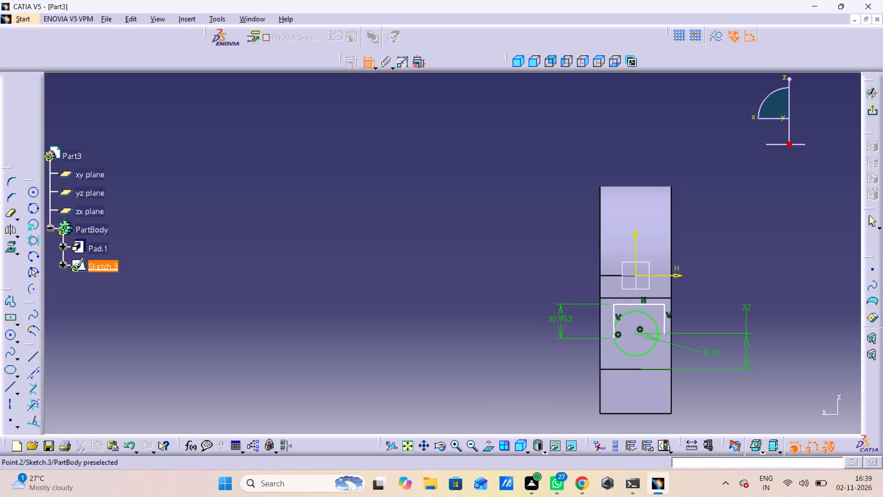
Make the lower endpoint of the inverted-U profile's right leg coincident with the circle.
{"action": "left_click", "coordinate": [665, 336]}
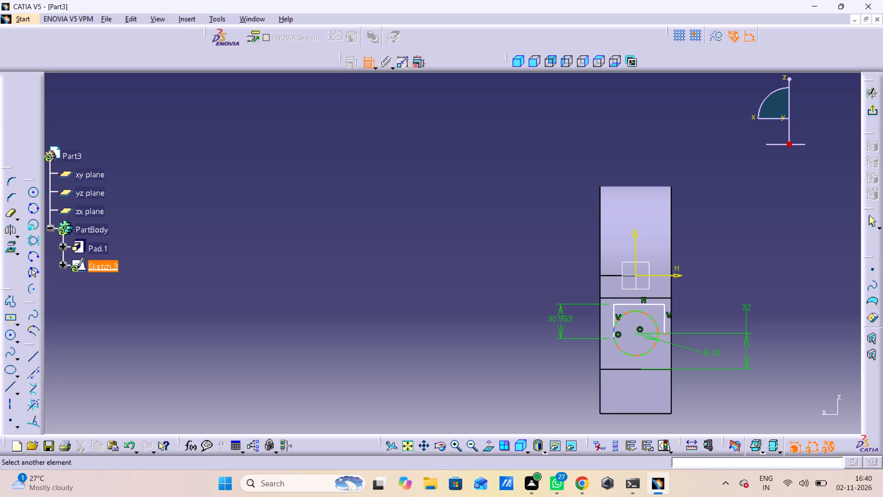
{"action": "left_click", "coordinate": [658, 335]}
{"action": "right_click", "coordinate": [722, 348]}
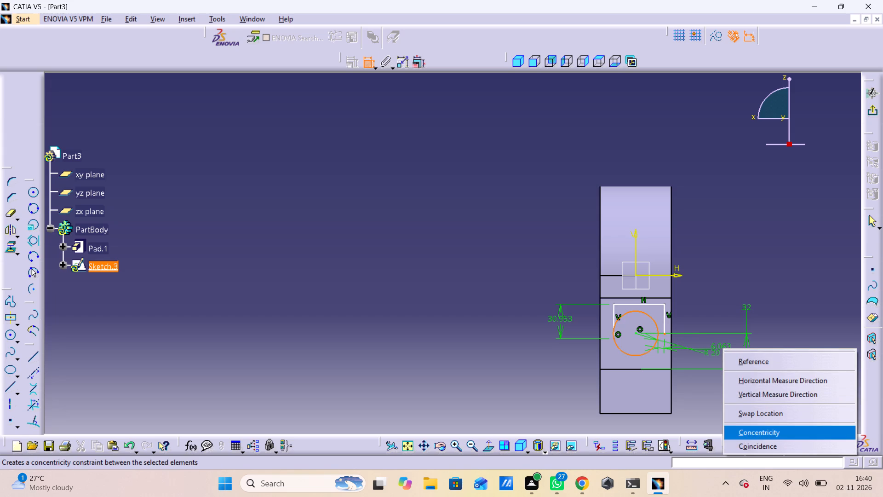
{"action": "left_click", "coordinate": [755, 444]}
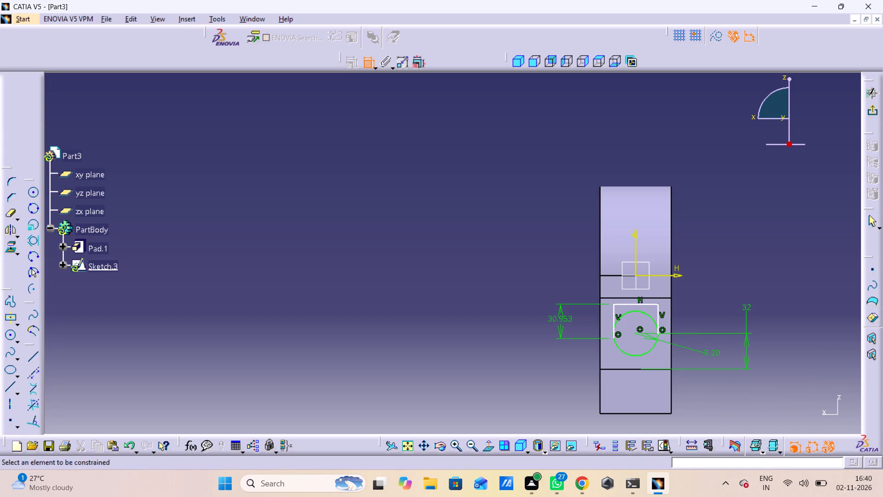
Make the profile's top line coincident with the upper edge of the block's end face.
{"action": "left_click", "coordinate": [636, 305]}
{"action": "left_click", "coordinate": [650, 298]}
{"action": "right_click", "coordinate": [770, 288]}
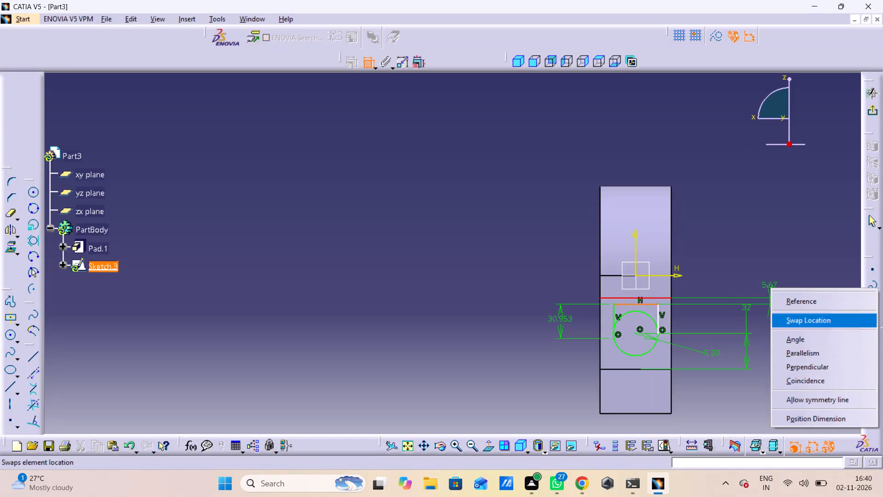
{"action": "left_click", "coordinate": [823, 384]}
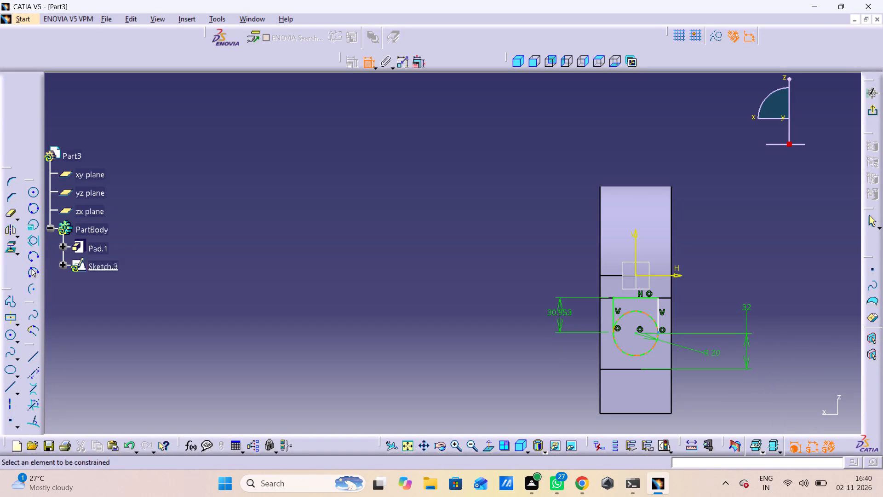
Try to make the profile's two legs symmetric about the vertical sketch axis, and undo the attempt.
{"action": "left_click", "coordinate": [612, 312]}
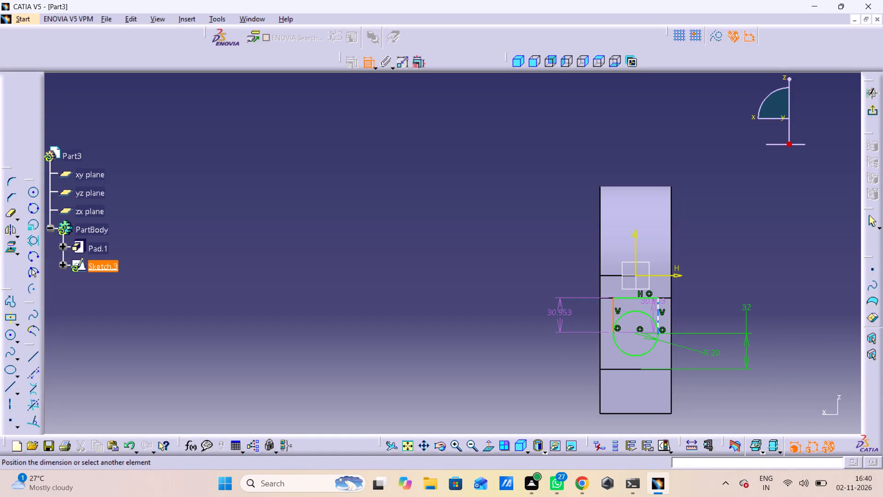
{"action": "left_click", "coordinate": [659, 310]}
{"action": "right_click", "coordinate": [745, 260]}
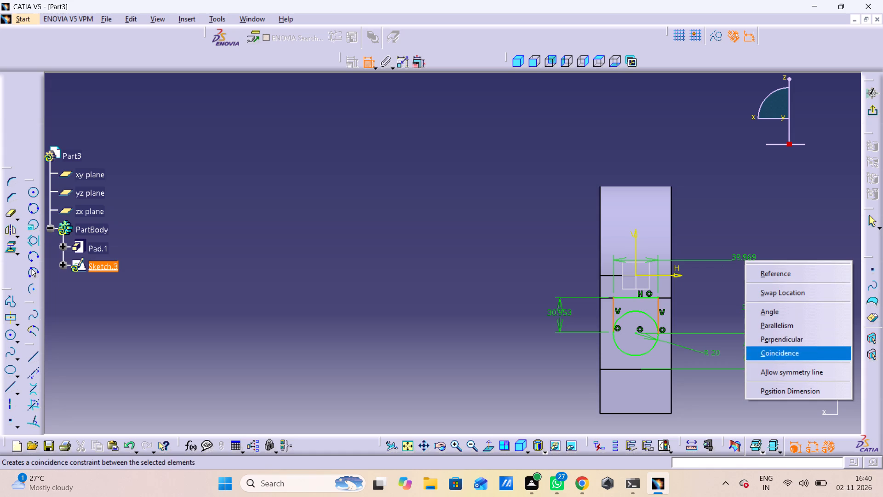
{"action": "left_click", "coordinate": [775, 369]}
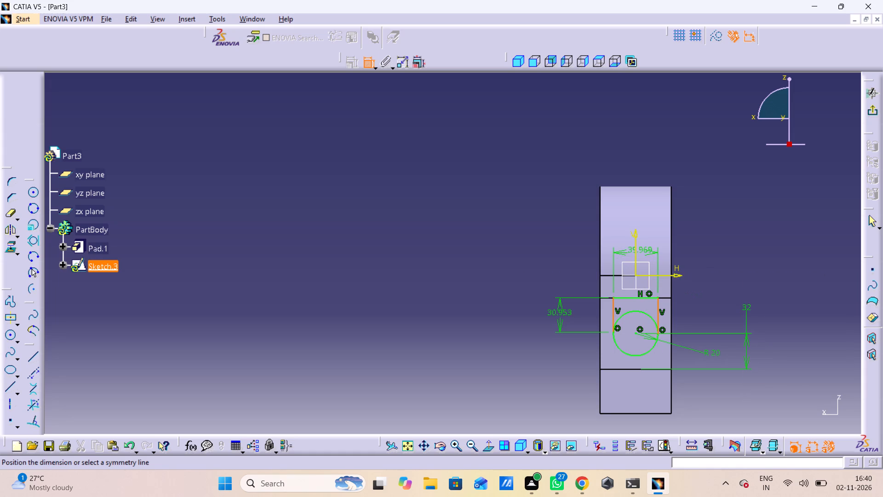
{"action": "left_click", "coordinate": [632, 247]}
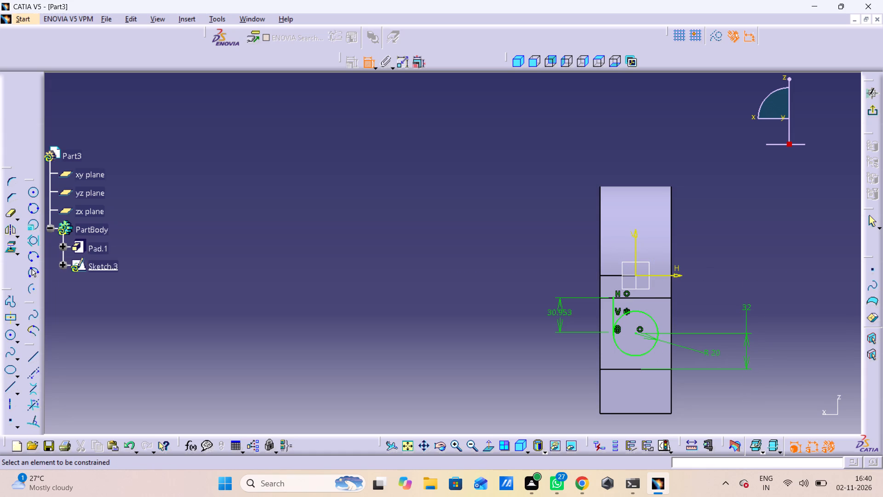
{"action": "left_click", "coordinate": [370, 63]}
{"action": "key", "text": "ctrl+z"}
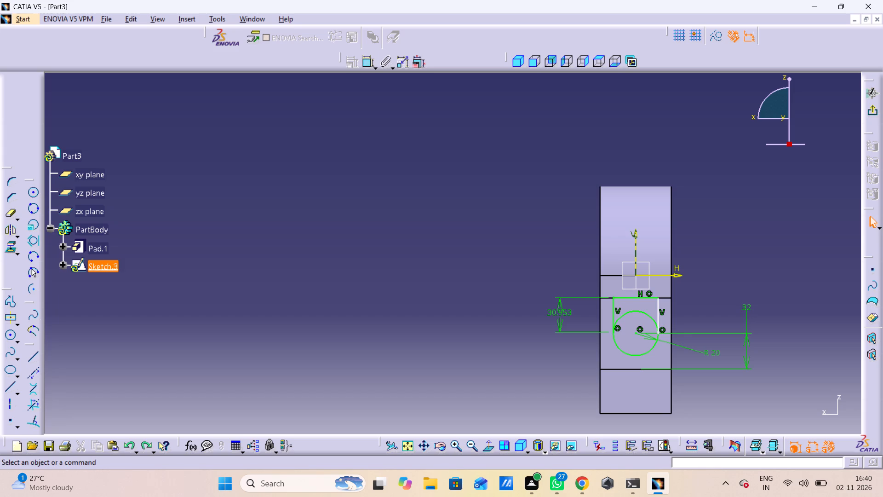
Delete the length dimension of the profile's left leg.
{"action": "right_click", "coordinate": [583, 295]}
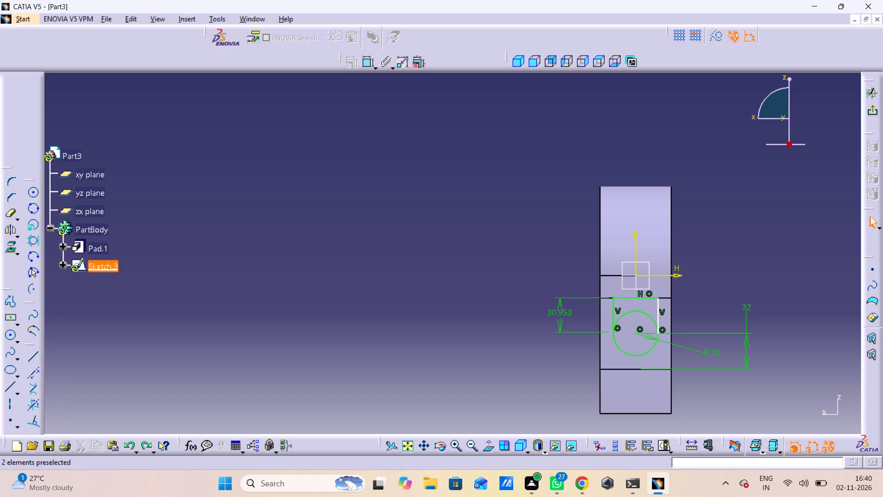
{"action": "right_click", "coordinate": [558, 326]}
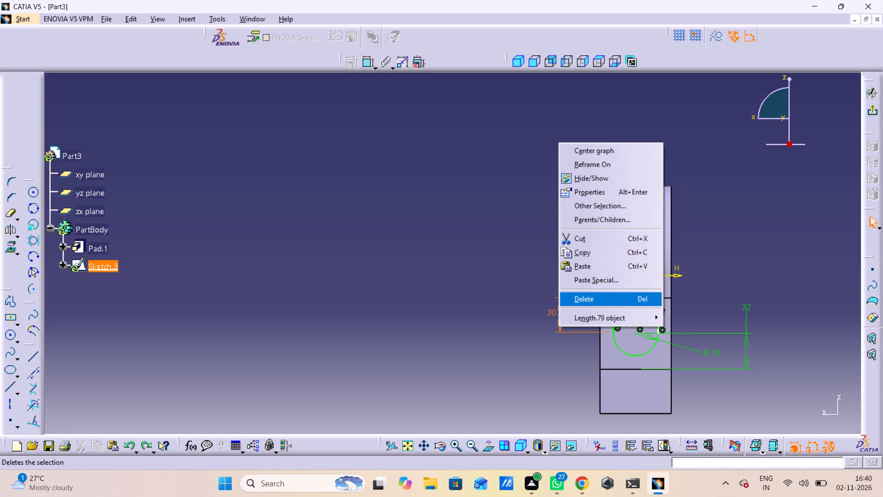
{"action": "left_click", "coordinate": [588, 300]}
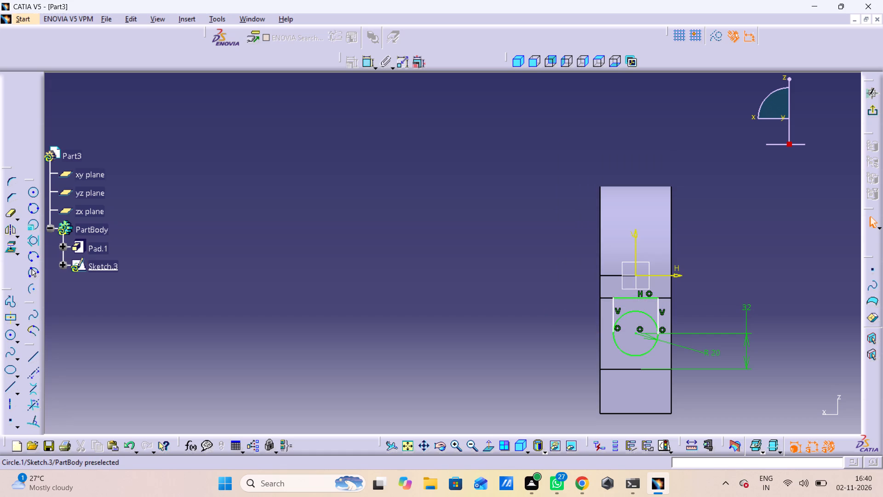
{"action": "left_click", "coordinate": [658, 312]}
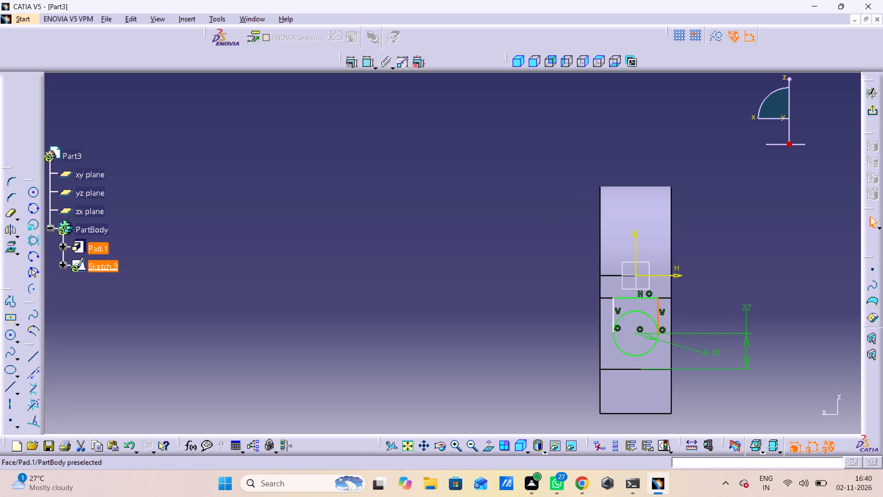
{"action": "left_click", "coordinate": [548, 285]}
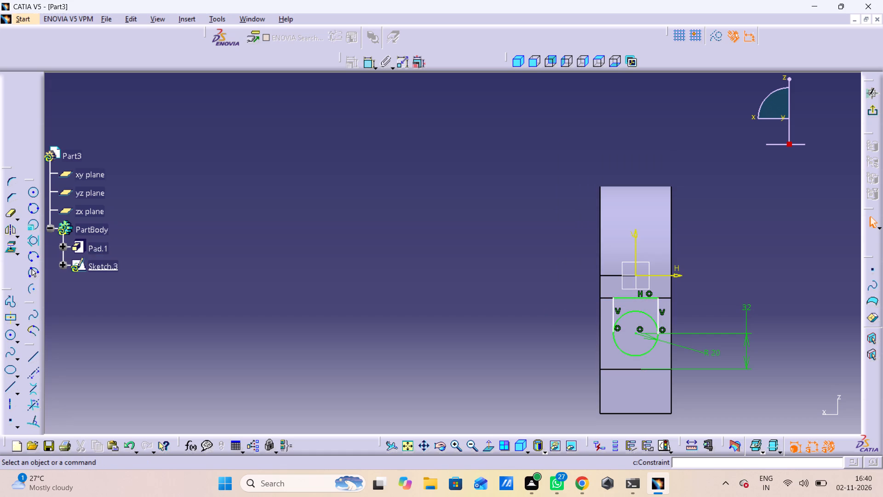
Constrain the profile's two vertical legs to be symmetric about the vertical sketch axis.
{"action": "double_click", "coordinate": [367, 64]}
{"action": "left_click", "coordinate": [657, 316]}
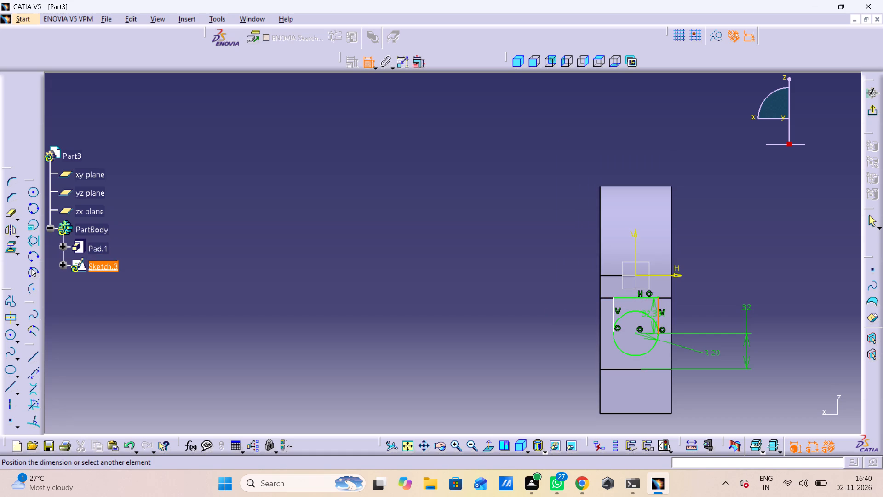
{"action": "left_click", "coordinate": [615, 312]}
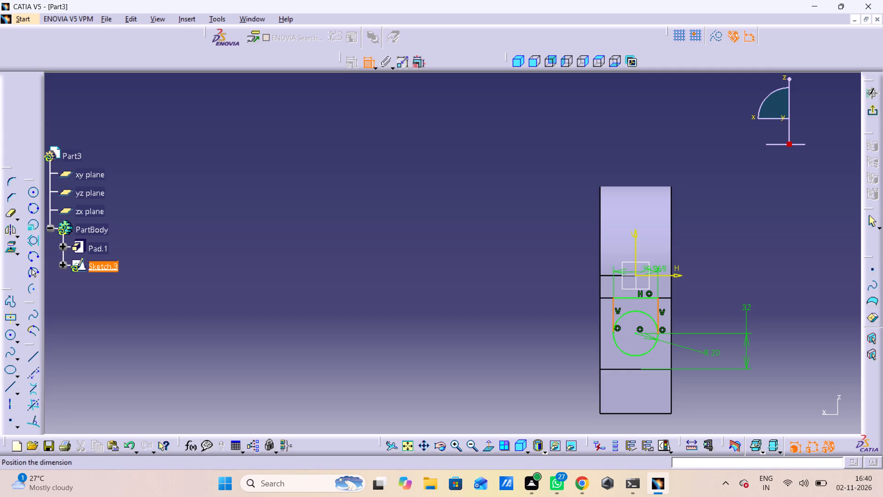
{"action": "right_click", "coordinate": [753, 231]}
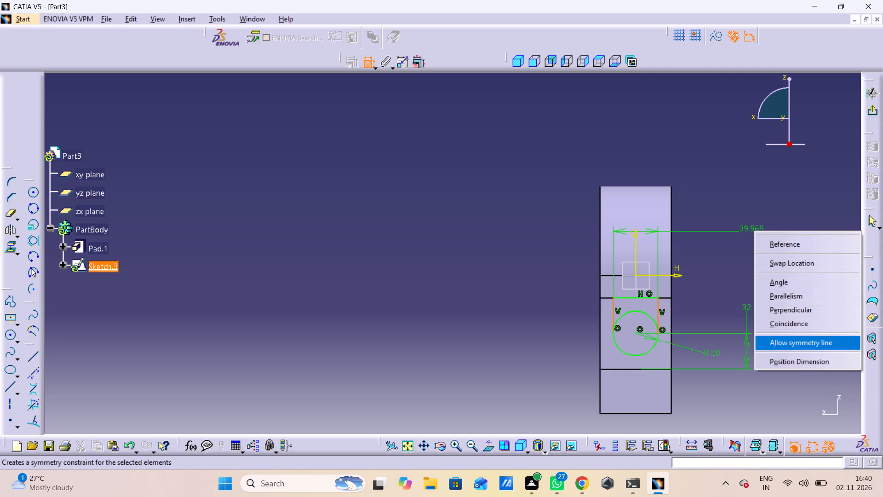
{"action": "left_click", "coordinate": [783, 343]}
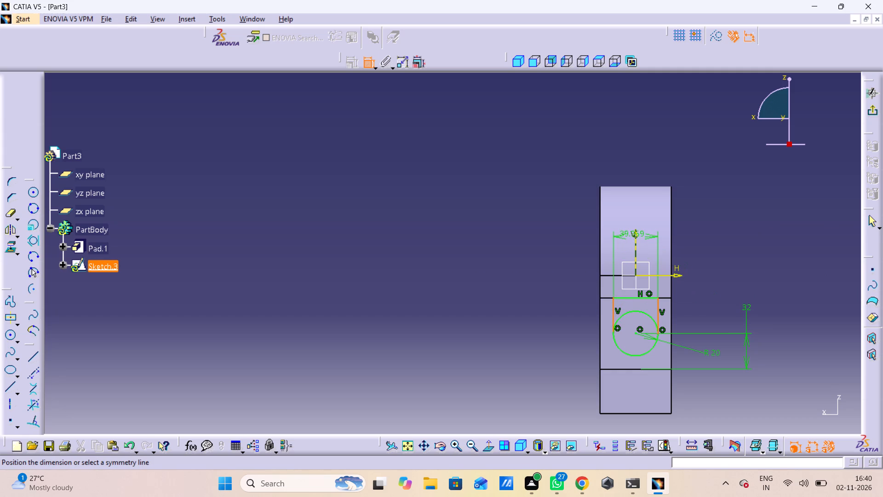
{"action": "left_click", "coordinate": [633, 237]}
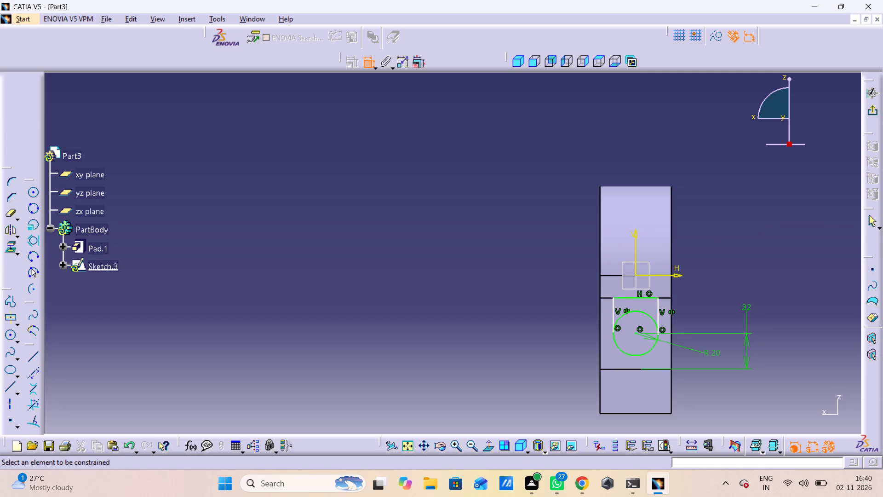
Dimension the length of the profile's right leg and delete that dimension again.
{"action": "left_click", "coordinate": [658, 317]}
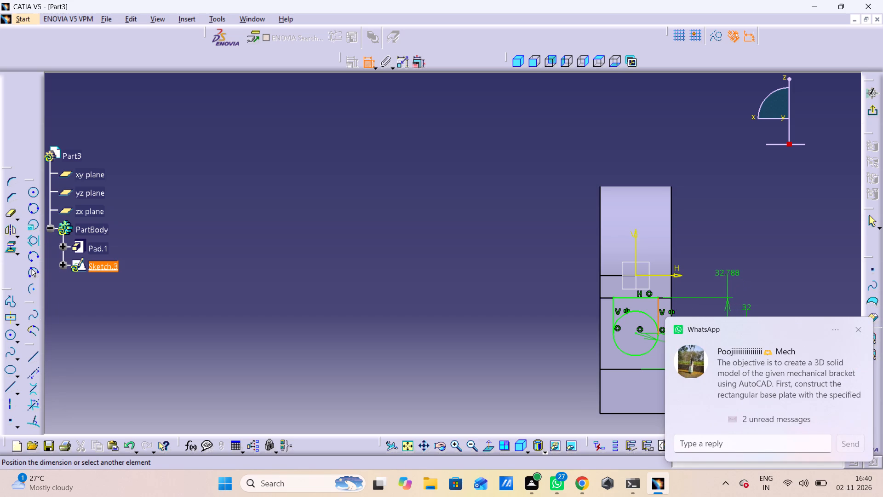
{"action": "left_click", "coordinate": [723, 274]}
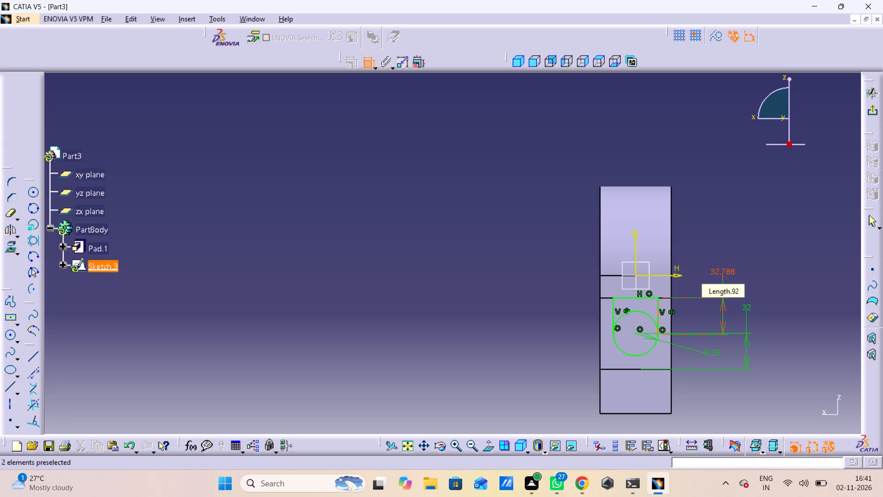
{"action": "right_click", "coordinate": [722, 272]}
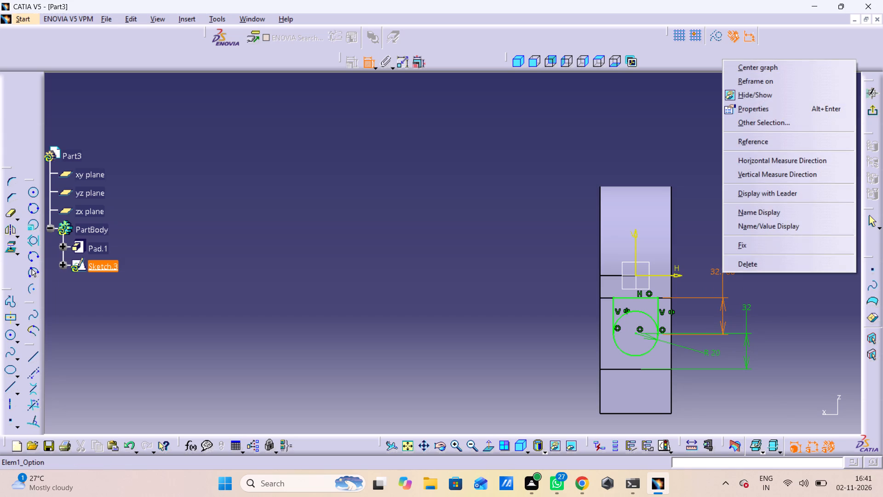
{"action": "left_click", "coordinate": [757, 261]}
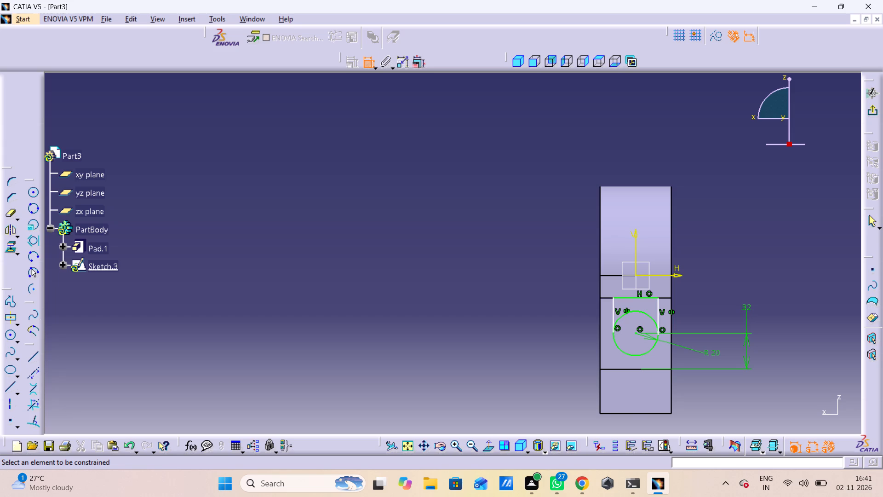
Dimension the length of the profile's right leg and set it to 32 mm.
{"action": "left_click", "coordinate": [657, 312]}
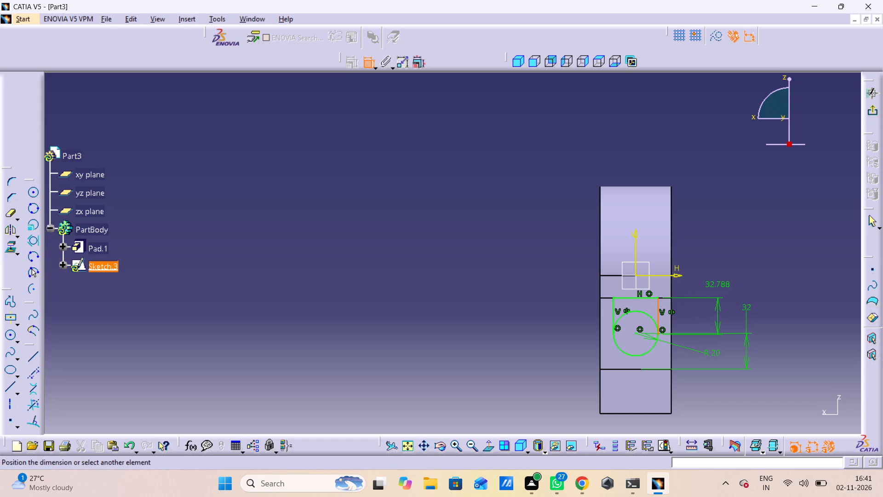
{"action": "left_click", "coordinate": [717, 280]}
{"action": "double_click", "coordinate": [713, 275]}
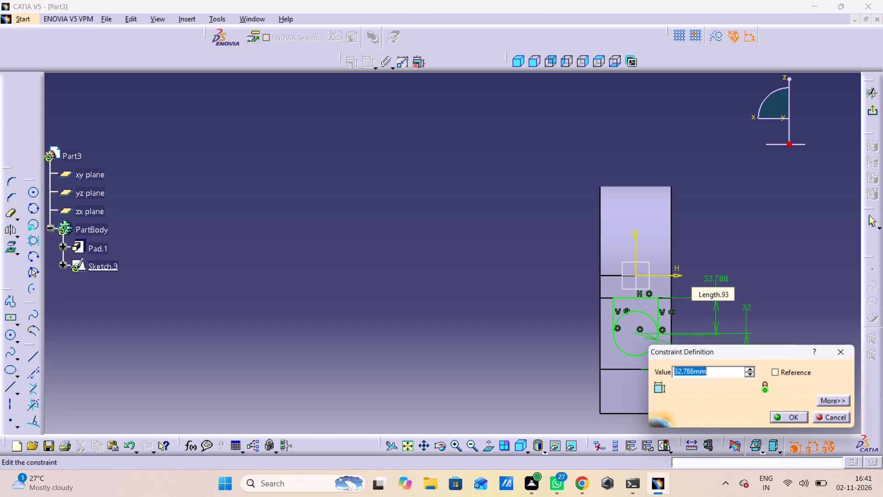
{"action": "type", "text": "32"}
{"action": "key", "text": "Return"}
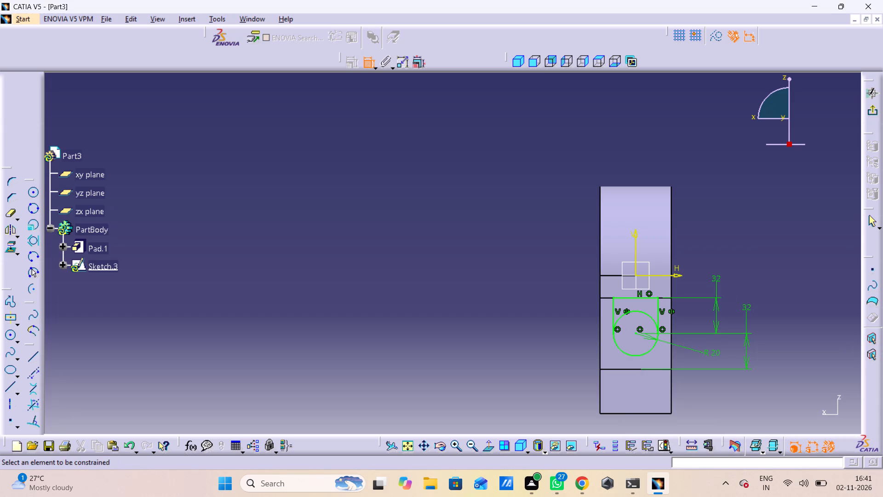
{"action": "left_click", "coordinate": [369, 58]}
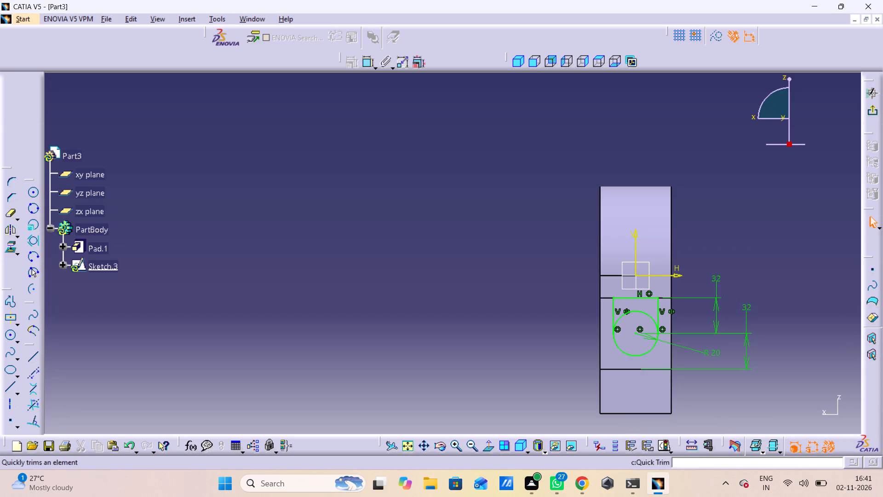
Quick Trim the circle's upper arc between the legs to leave a closed U-shaped profile, and exit the sketch.
{"action": "double_click", "coordinate": [10, 215]}
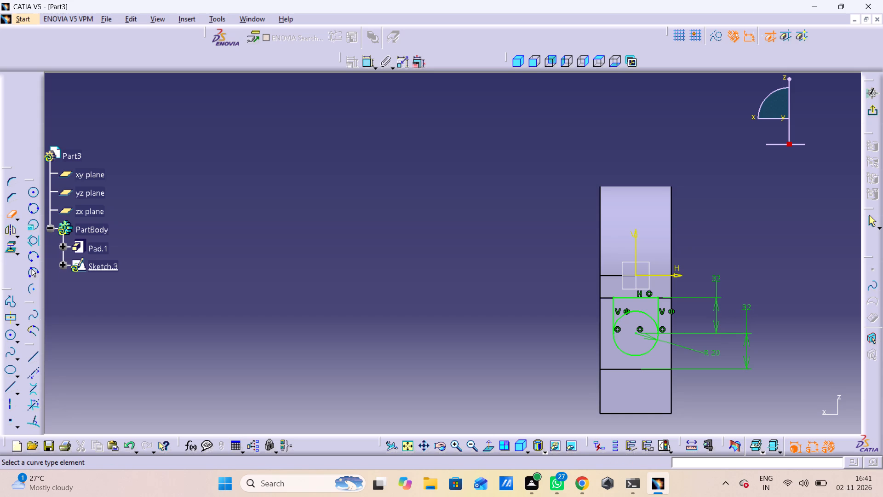
{"action": "left_click", "coordinate": [640, 312]}
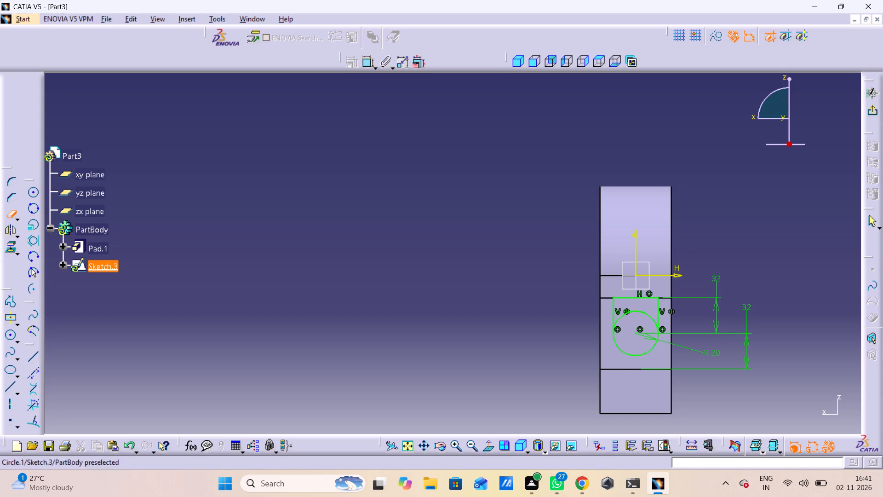
{"action": "left_click", "coordinate": [481, 366]}
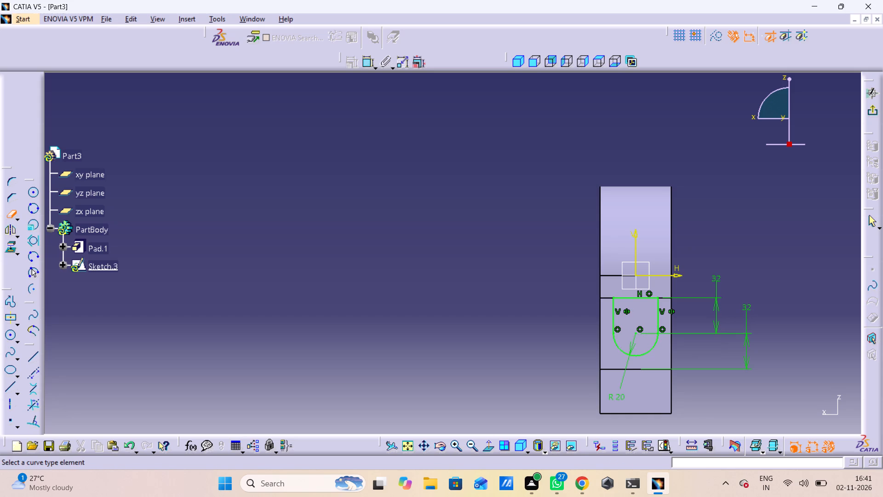
{"action": "left_click", "coordinate": [875, 116]}
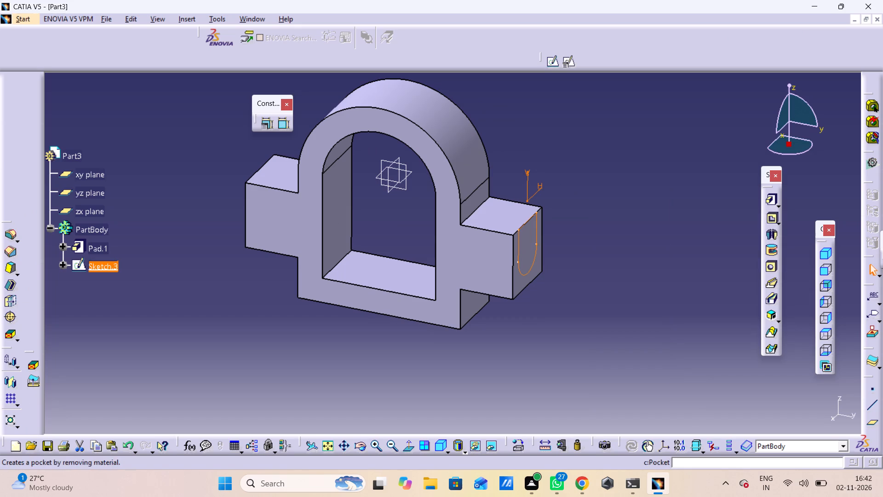
Cut a pocket 36 mm deep into the side block from the U-shaped sketch profile.
{"action": "left_click", "coordinate": [768, 217]}
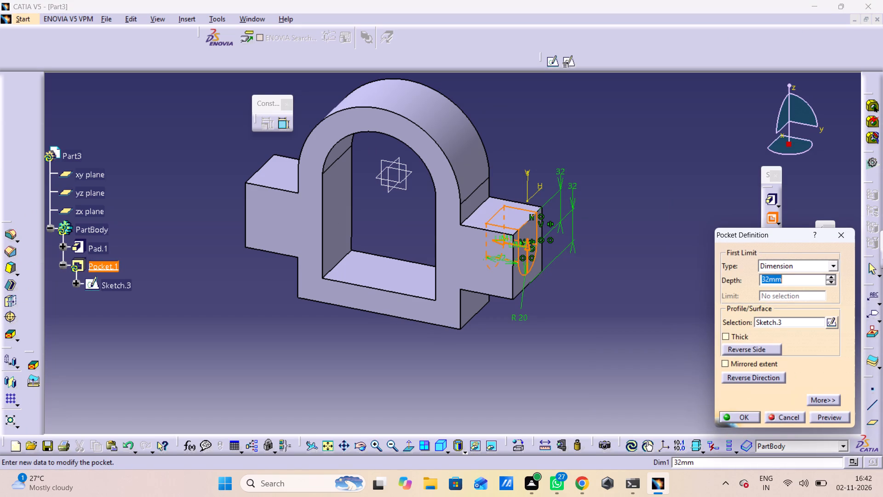
{"action": "left_click_drag", "start_coordinate": [802, 282], "coordinate": [761, 283]}
{"action": "type", "text": "36"}
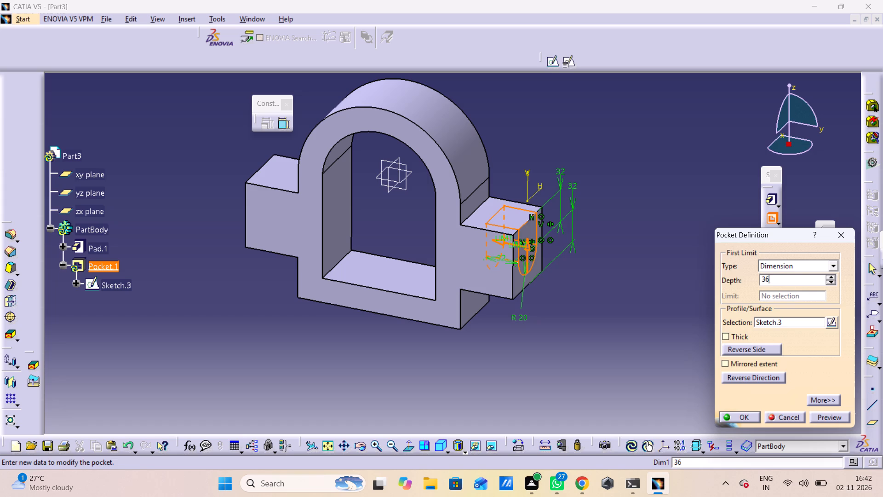
{"action": "left_click", "coordinate": [823, 416]}
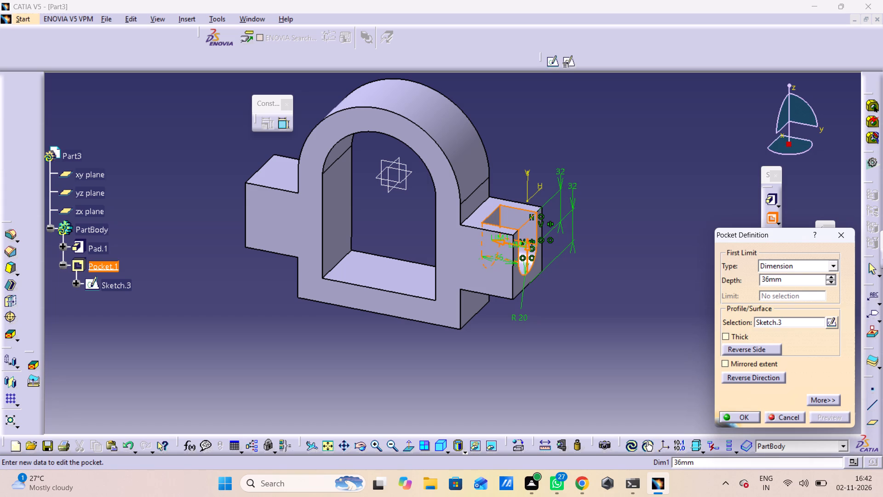
{"action": "left_click", "coordinate": [740, 414]}
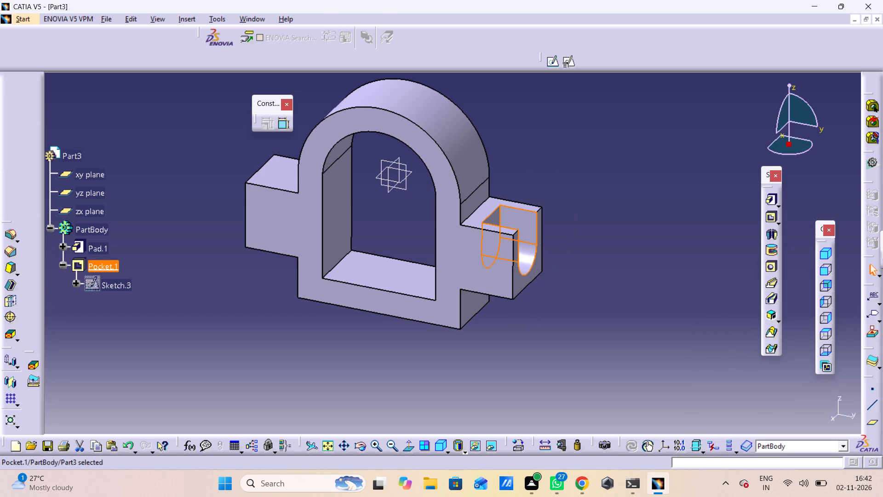
{"action": "left_click", "coordinate": [604, 380]}
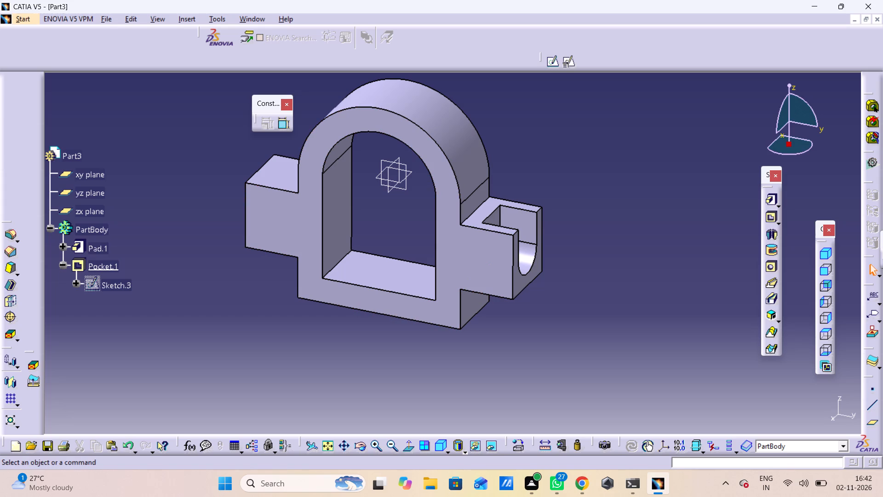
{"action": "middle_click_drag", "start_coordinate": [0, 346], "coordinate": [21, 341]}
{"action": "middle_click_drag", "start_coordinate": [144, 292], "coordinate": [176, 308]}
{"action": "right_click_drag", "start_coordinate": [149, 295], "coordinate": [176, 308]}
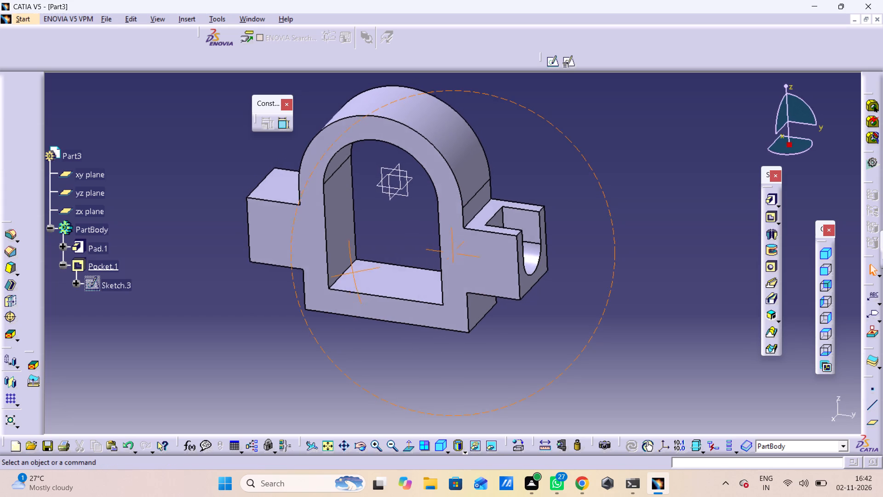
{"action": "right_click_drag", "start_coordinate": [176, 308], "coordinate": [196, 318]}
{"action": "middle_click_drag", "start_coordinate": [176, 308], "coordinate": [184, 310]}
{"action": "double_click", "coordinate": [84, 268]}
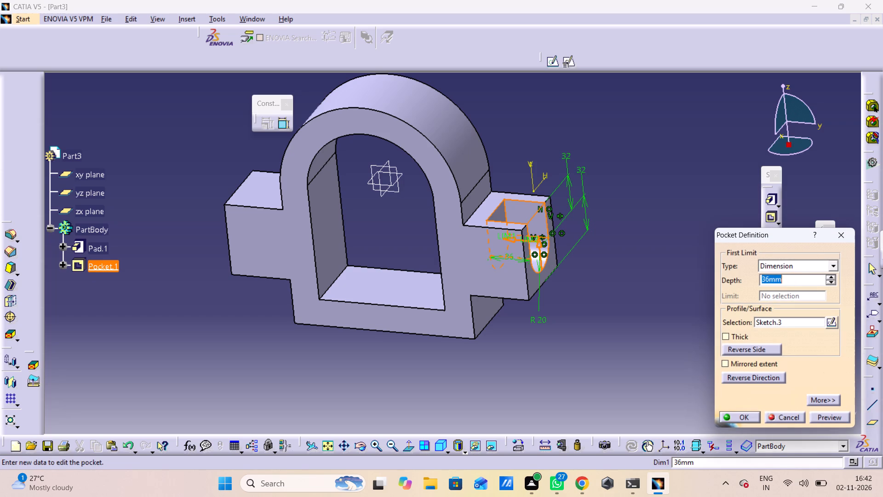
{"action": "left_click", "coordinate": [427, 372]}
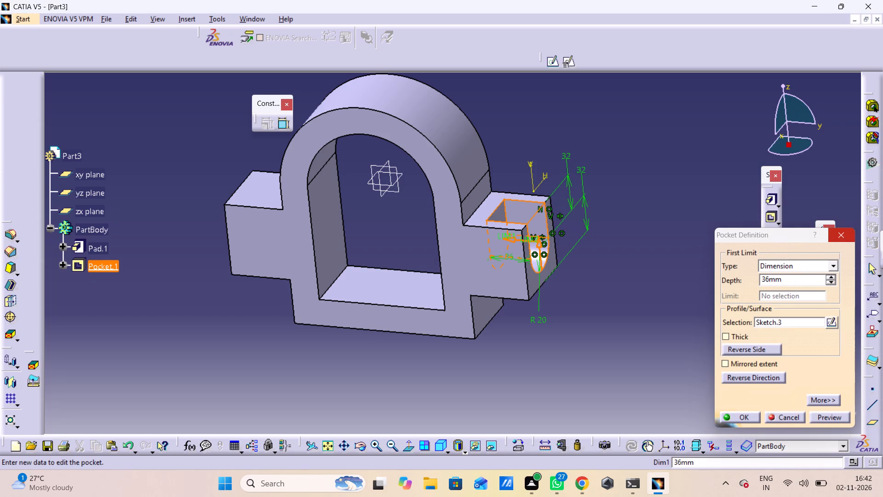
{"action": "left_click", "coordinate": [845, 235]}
Mirror the U-shaped pocket about the zx plane onto the opposite side block.
{"action": "left_click", "coordinate": [72, 248]}
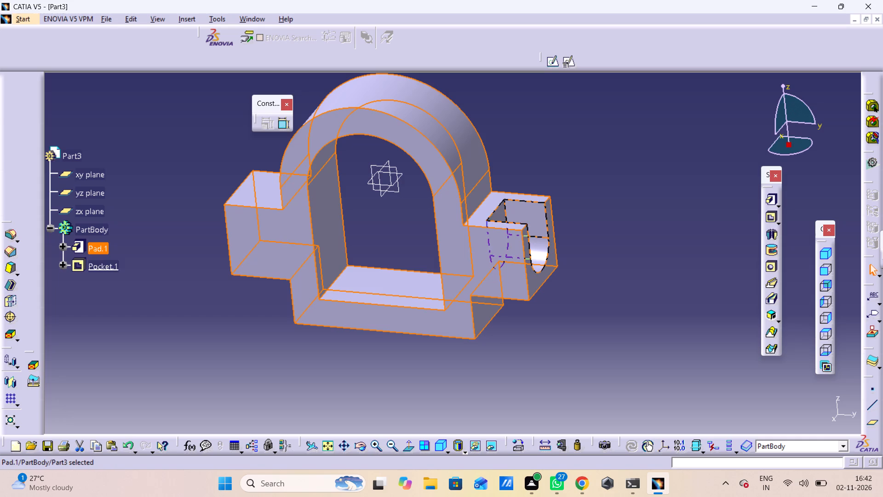
{"action": "left_click", "coordinate": [81, 266]}
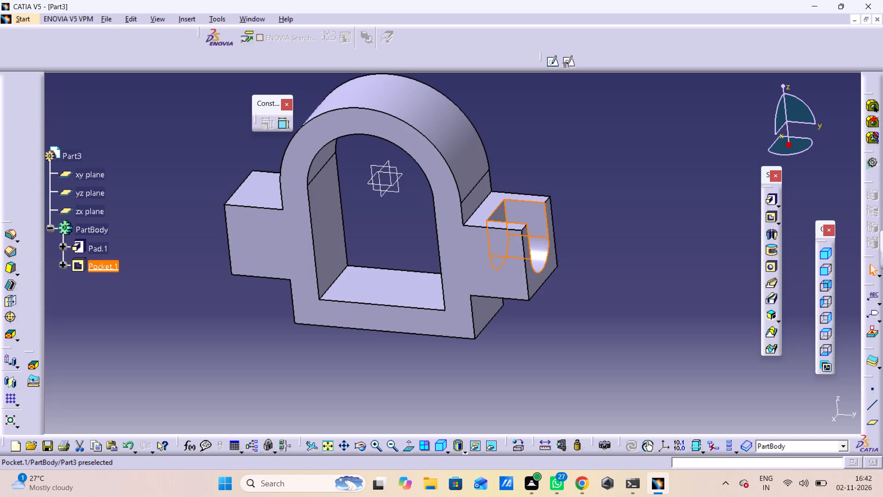
{"action": "left_click", "coordinate": [7, 381]}
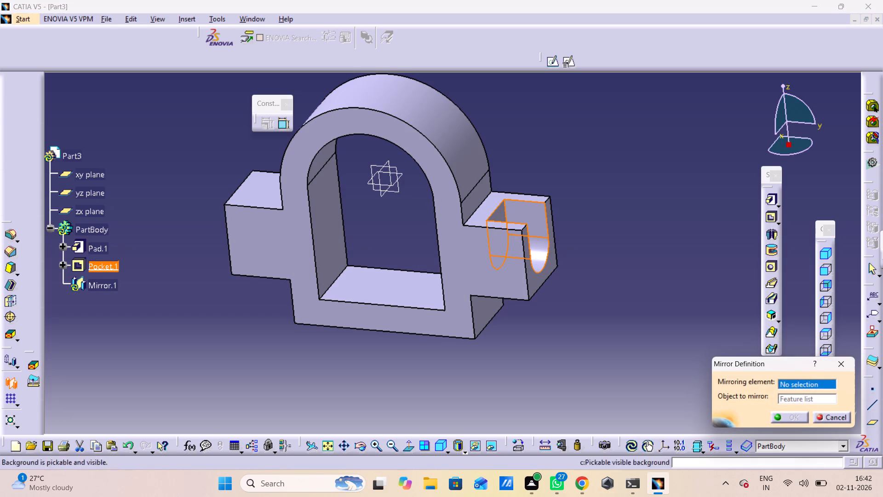
{"action": "left_click", "coordinate": [377, 171]}
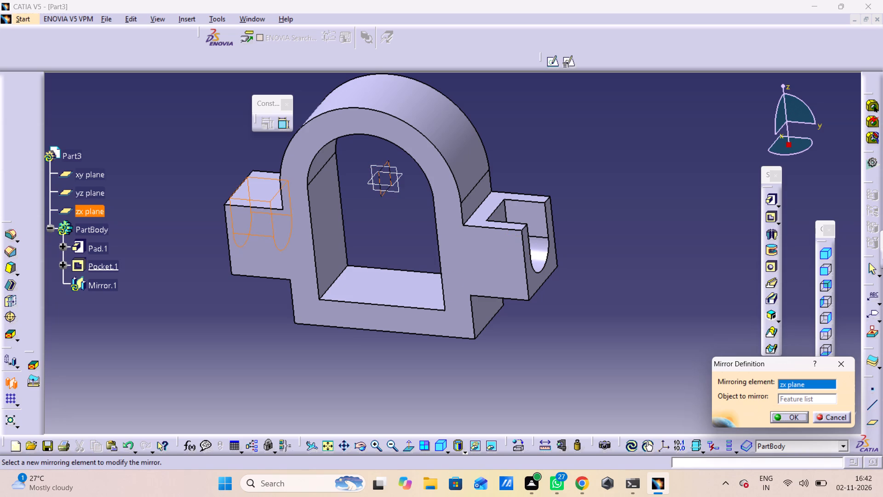
{"action": "left_click", "coordinate": [789, 418]}
{"action": "left_click", "coordinate": [631, 410]}
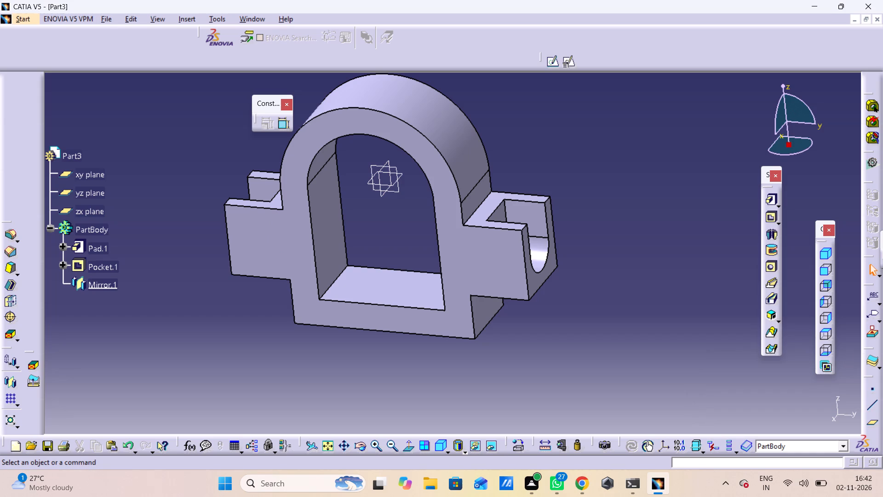
Inspect the pockets in both side blocks from several angles, including the standard isometric view.
{"action": "middle_click_drag", "start_coordinate": [170, 318], "coordinate": [297, 296]}
{"action": "right_click_drag", "start_coordinate": [170, 318], "coordinate": [297, 296]}
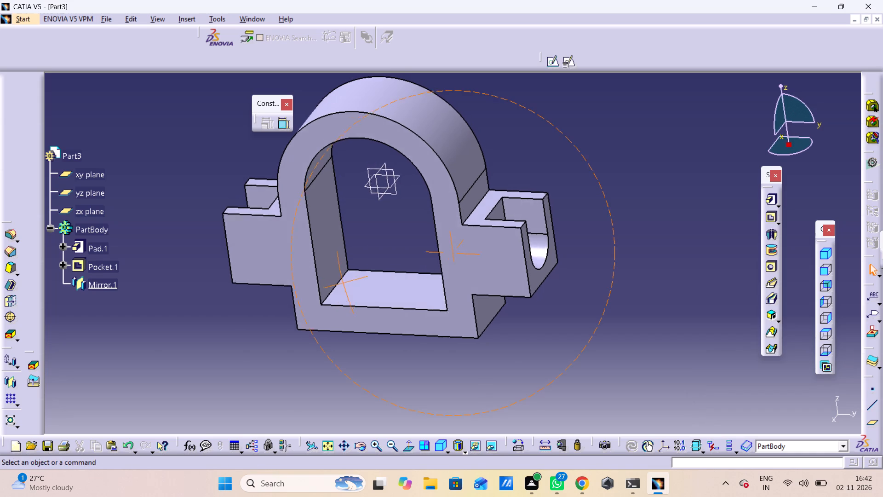
{"action": "right_click_drag", "start_coordinate": [297, 296], "coordinate": [320, 291]}
{"action": "middle_click_drag", "start_coordinate": [297, 296], "coordinate": [309, 296]}
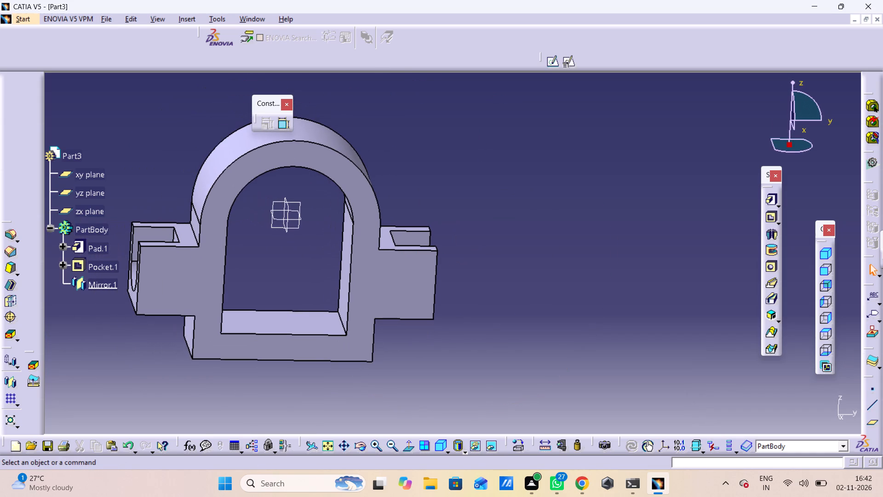
{"action": "left_click", "coordinate": [439, 446]}
{"action": "middle_click_drag", "start_coordinate": [430, 316], "coordinate": [429, 316]}
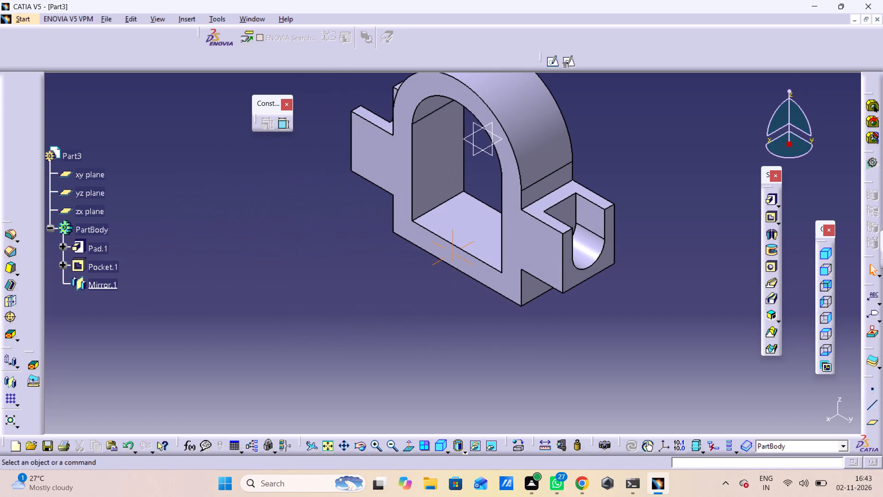
{"action": "middle_click_drag", "start_coordinate": [429, 316], "coordinate": [425, 376]}
{"action": "right_click_drag", "start_coordinate": [419, 393], "coordinate": [425, 376]}
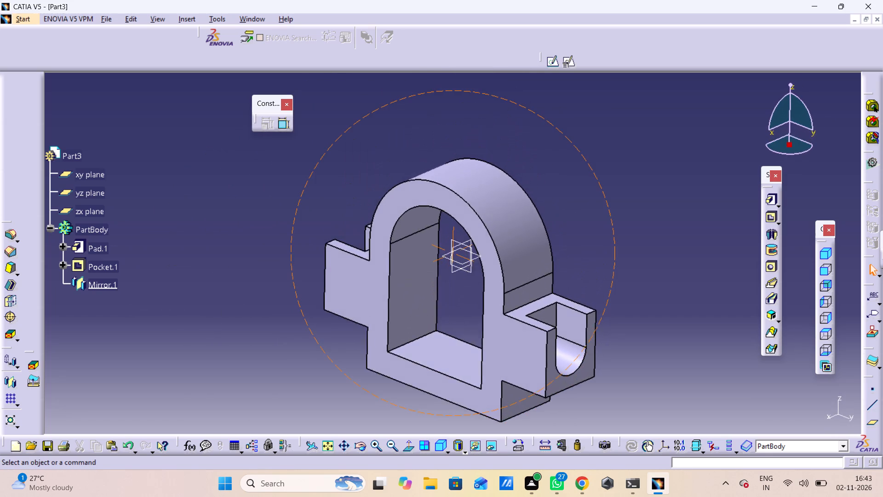
{"action": "right_click_drag", "start_coordinate": [425, 376], "coordinate": [427, 376]}
{"action": "middle_click_drag", "start_coordinate": [425, 376], "coordinate": [430, 380]}
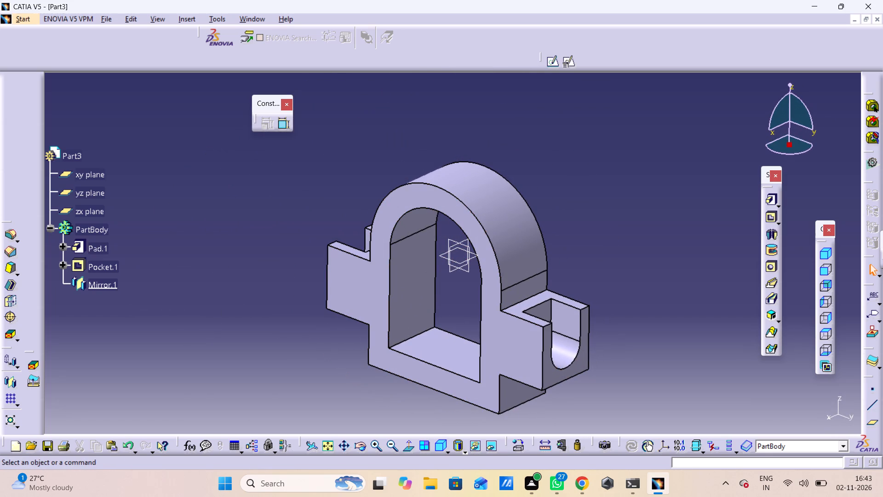
Save the part as v7 in the CATIA folder.
{"action": "key", "text": "ctrl+s"}
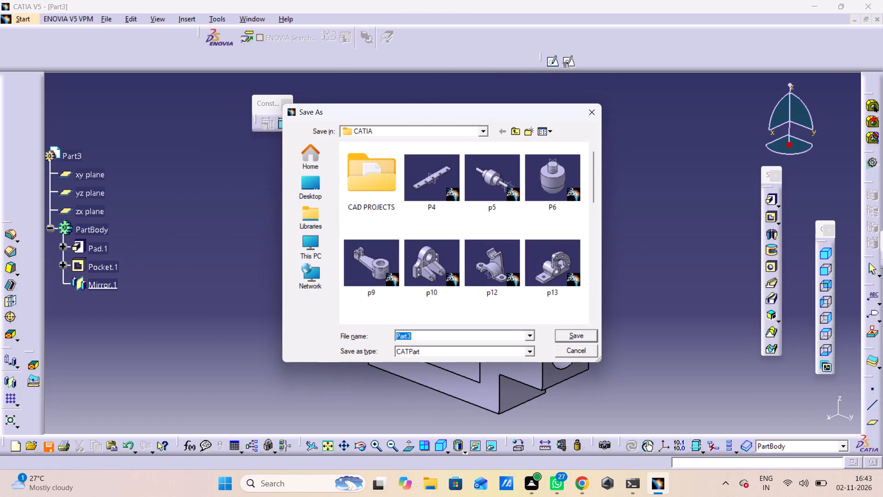
{"action": "key", "text": "v"}
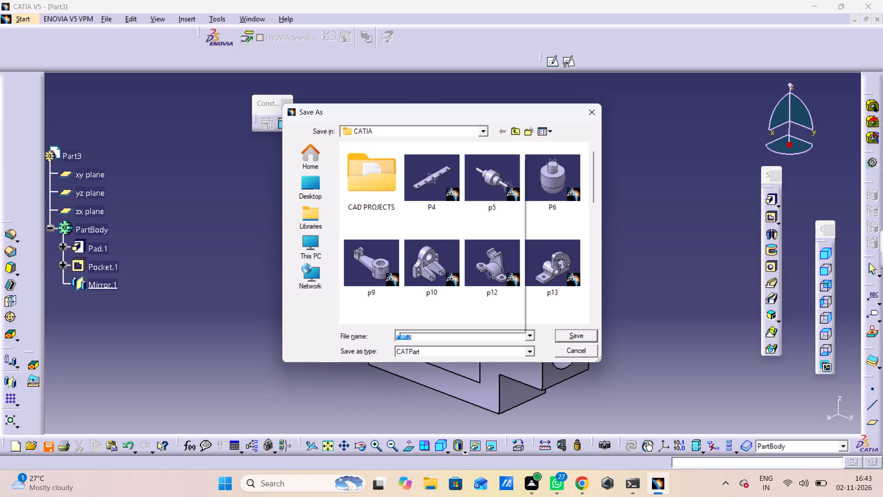
{"action": "key", "text": "7"}
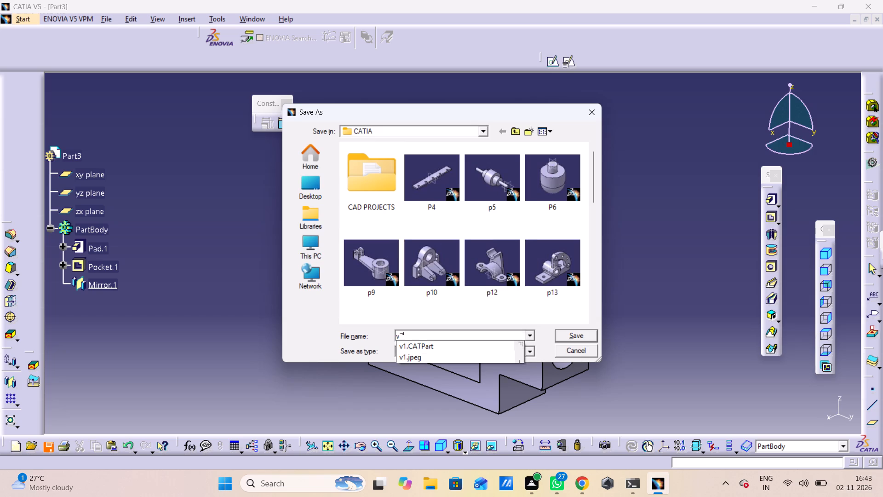
{"action": "key", "text": "Return"}
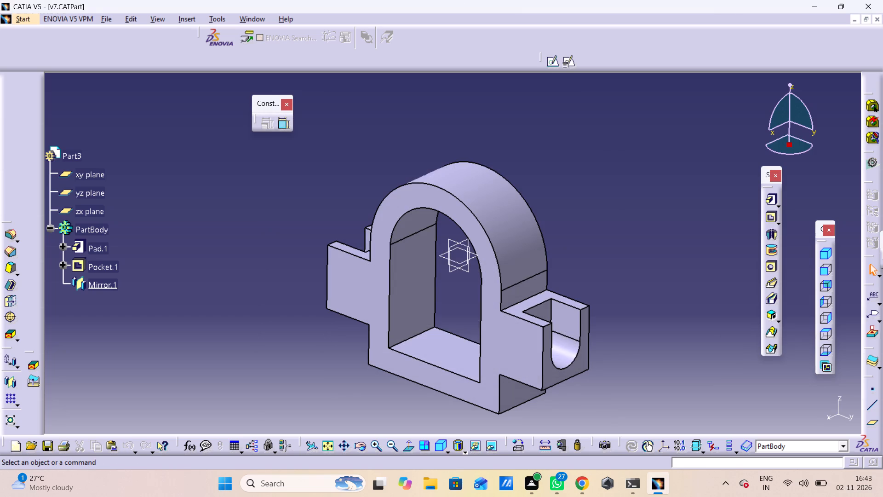
Print the part with Microsoft Print to PDF and save the output file as v7.
{"action": "key", "text": "ctrl+p"}
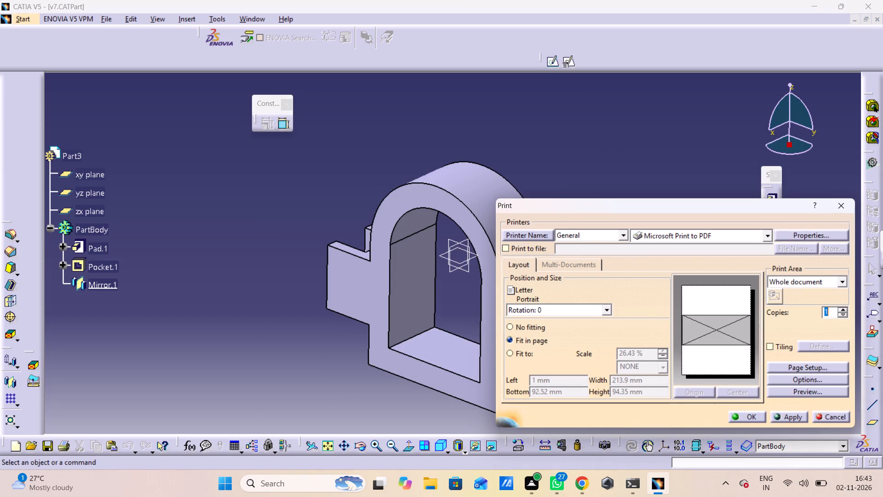
{"action": "left_click", "coordinate": [756, 417]}
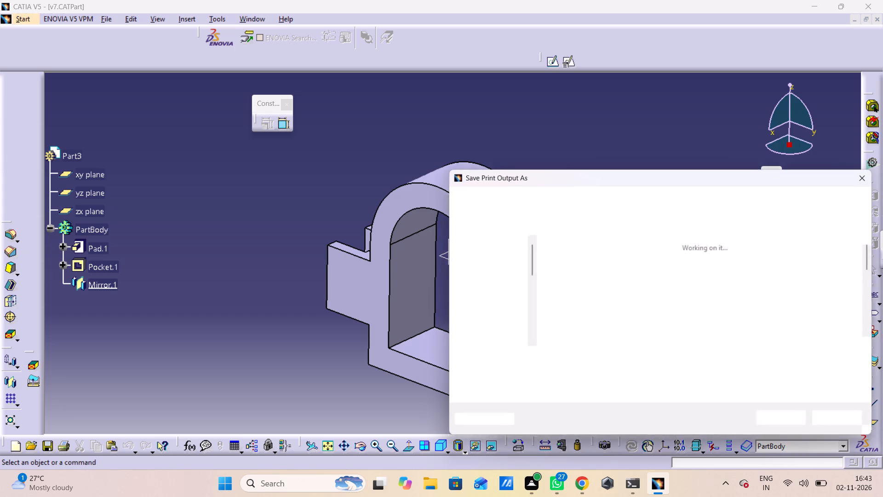
{"action": "type", "text": "v7"}
{"action": "key", "text": "Return"}
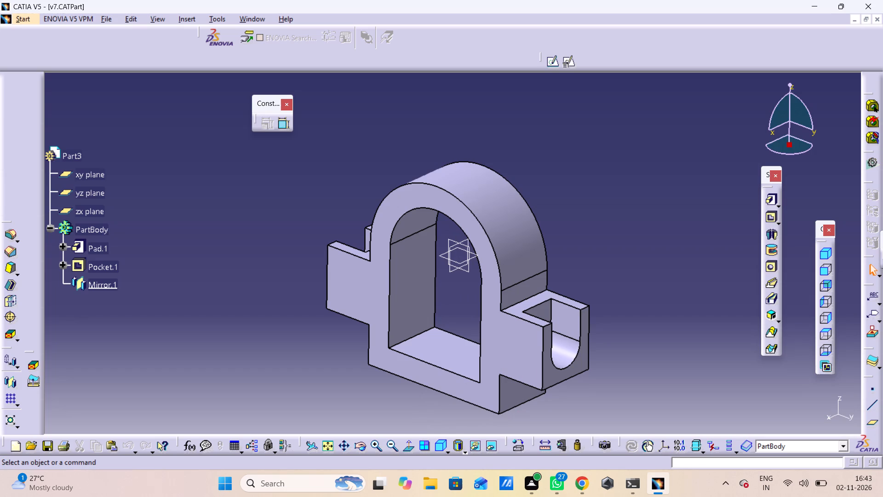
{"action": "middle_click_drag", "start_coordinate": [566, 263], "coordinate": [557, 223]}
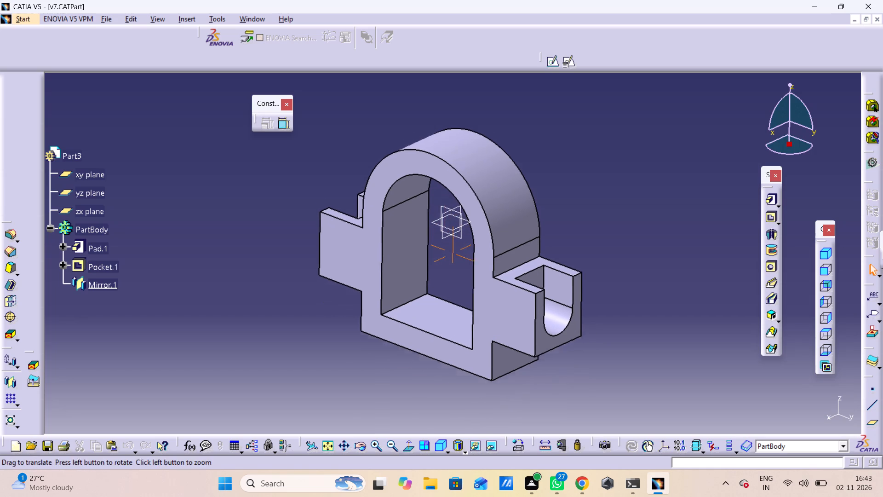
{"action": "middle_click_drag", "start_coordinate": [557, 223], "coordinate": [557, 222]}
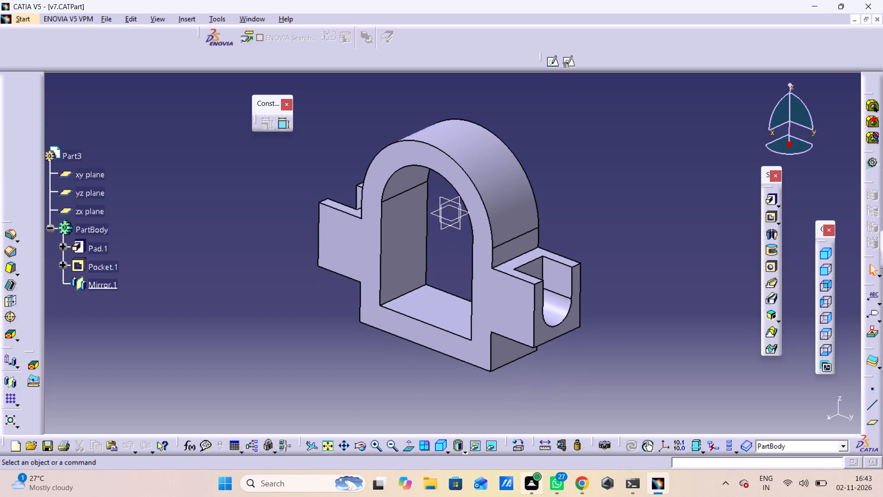